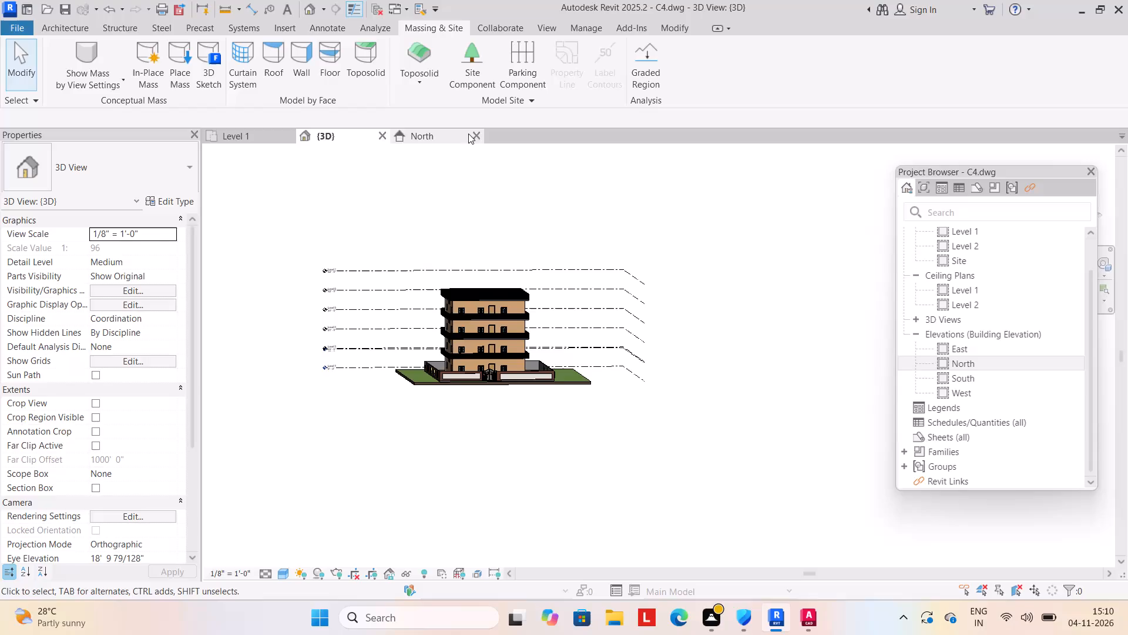
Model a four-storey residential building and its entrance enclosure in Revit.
Close all open views of the C4.dwg project and discard its unsaved changes.
{"action": "left_click", "coordinate": [476, 132]}
{"action": "left_click", "coordinate": [384, 139]}
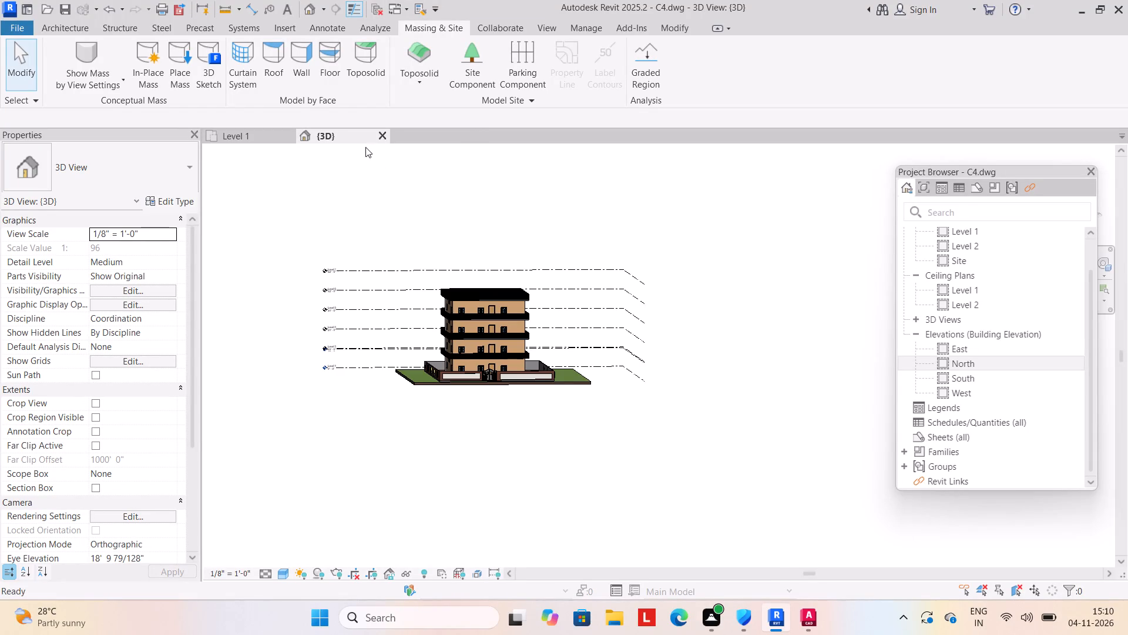
{"action": "left_click", "coordinate": [287, 138]}
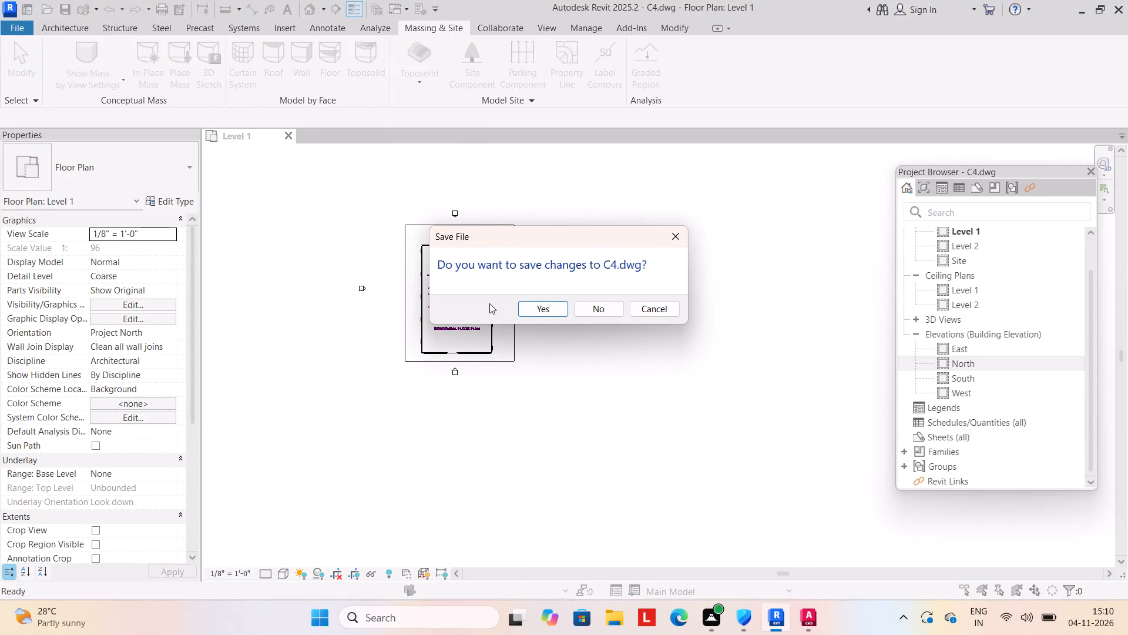
{"action": "left_click", "coordinate": [604, 309]}
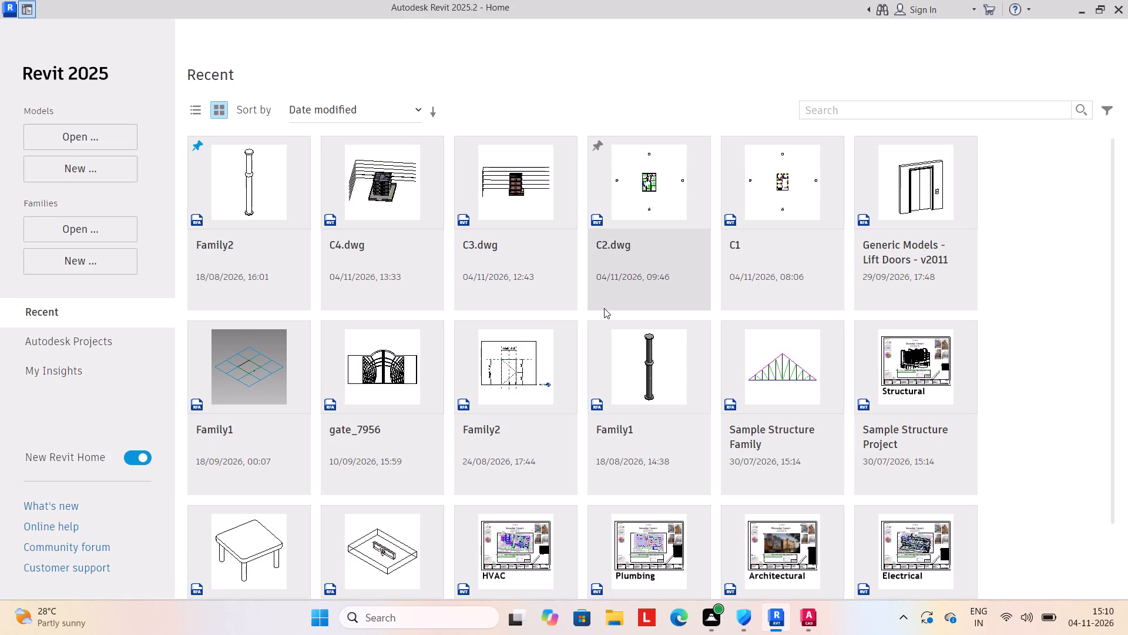
Create a new project using a template file from the English-Imperial folder.
{"action": "left_click", "coordinate": [41, 162]}
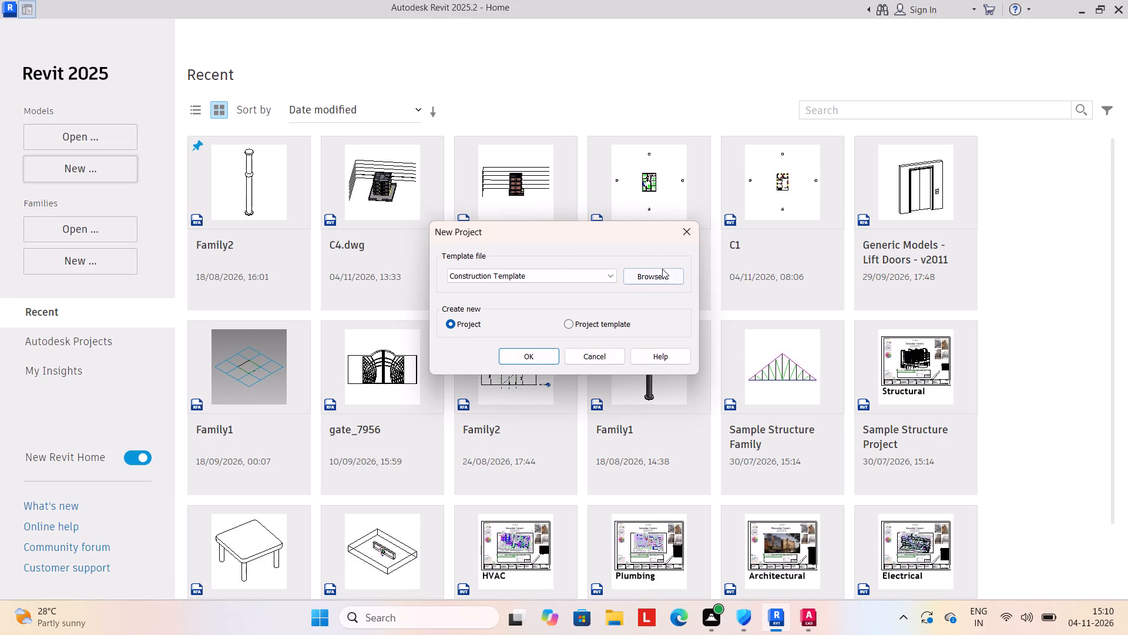
{"action": "left_click", "coordinate": [659, 272]}
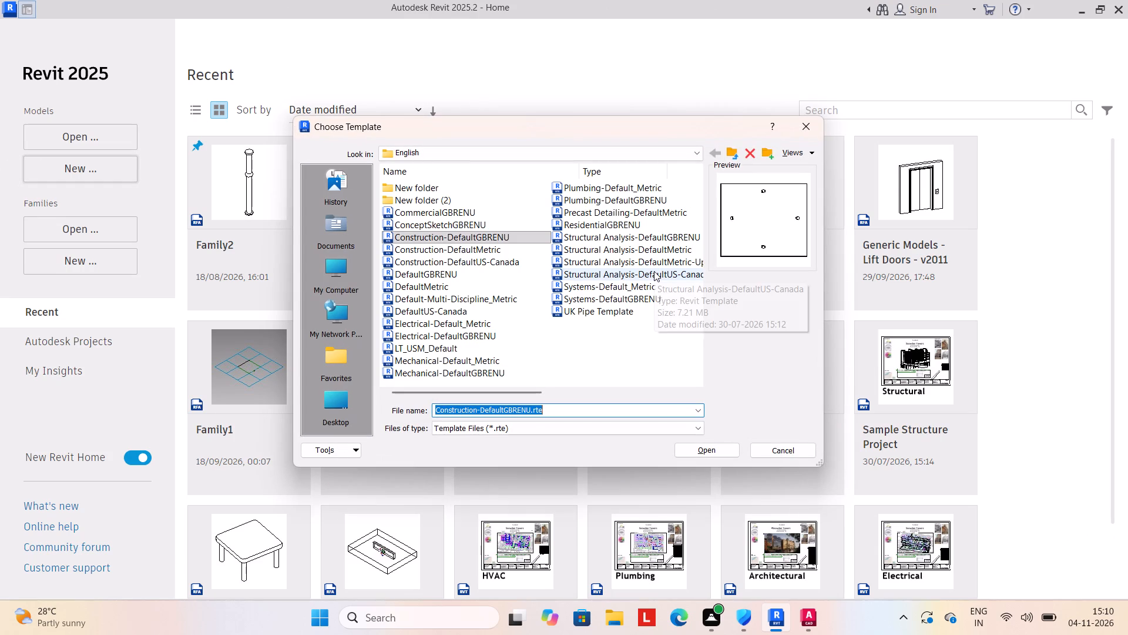
{"action": "left_click", "coordinate": [731, 153]}
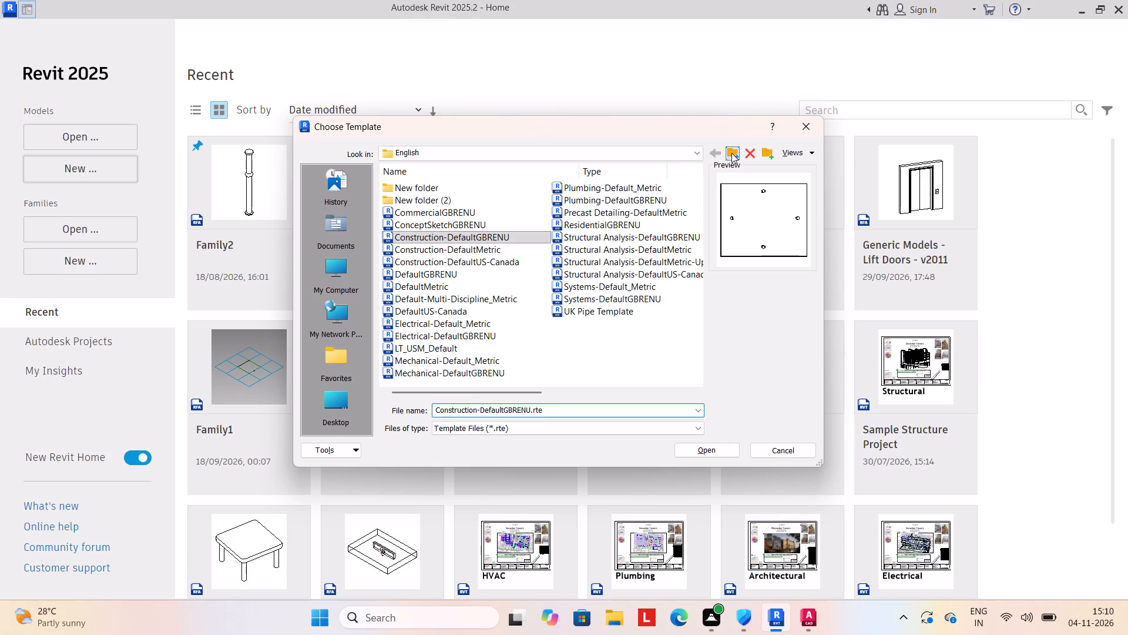
{"action": "double_click", "coordinate": [487, 225]}
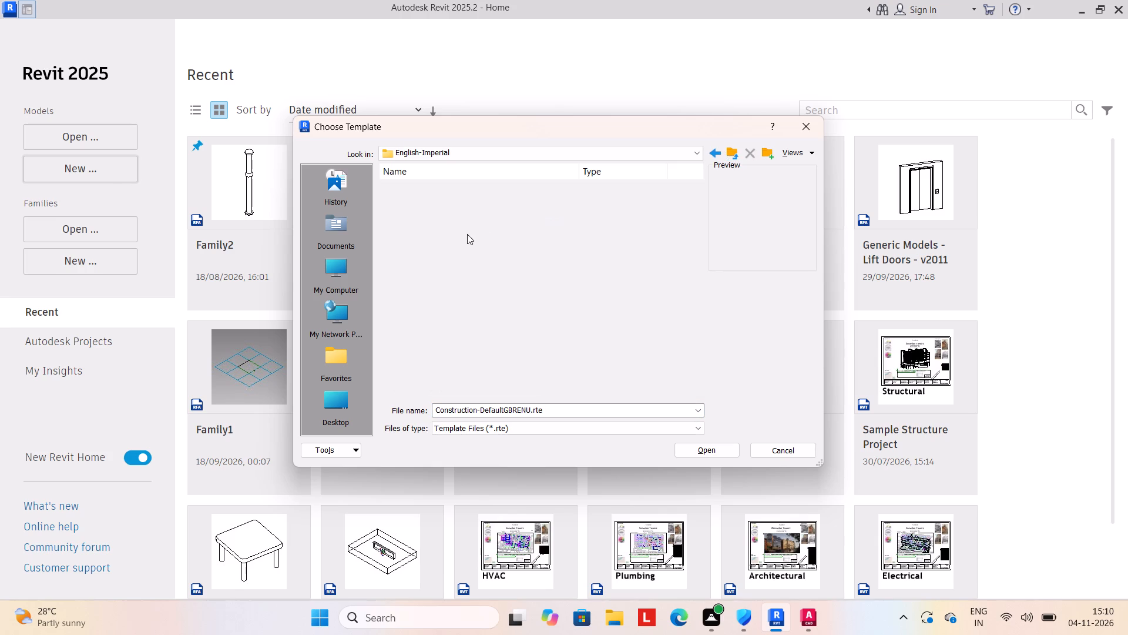
{"action": "double_click", "coordinate": [448, 213]}
{"action": "left_click", "coordinate": [520, 355]}
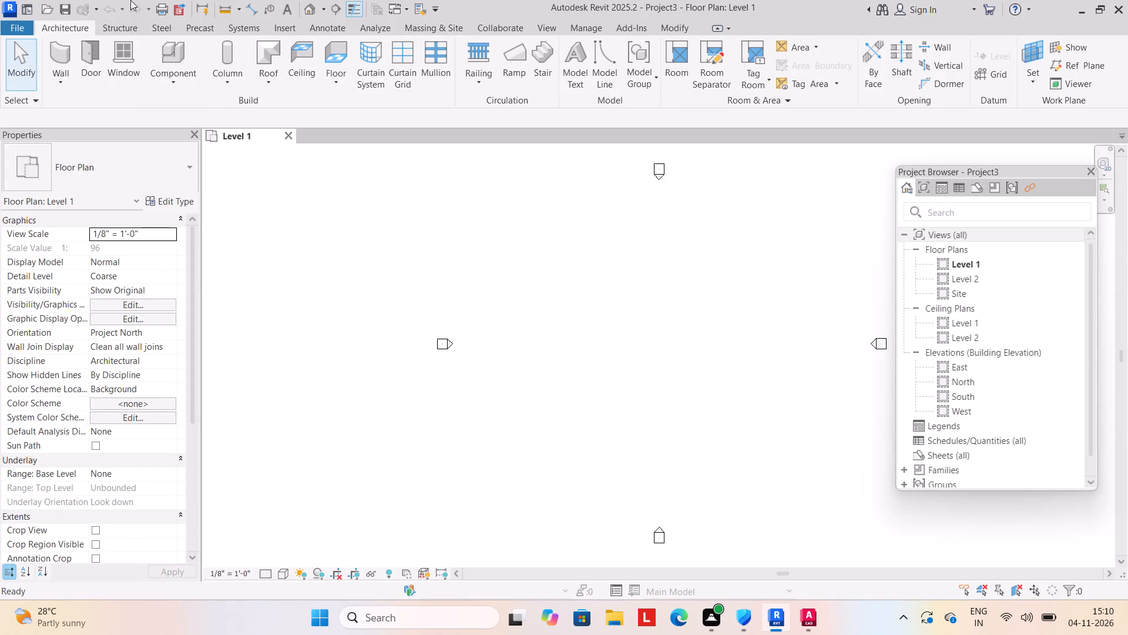
Link the c5 DWG file from the Desktop onto Level 1 with Auto - Center to Center positioning.
{"action": "left_click", "coordinate": [273, 23]}
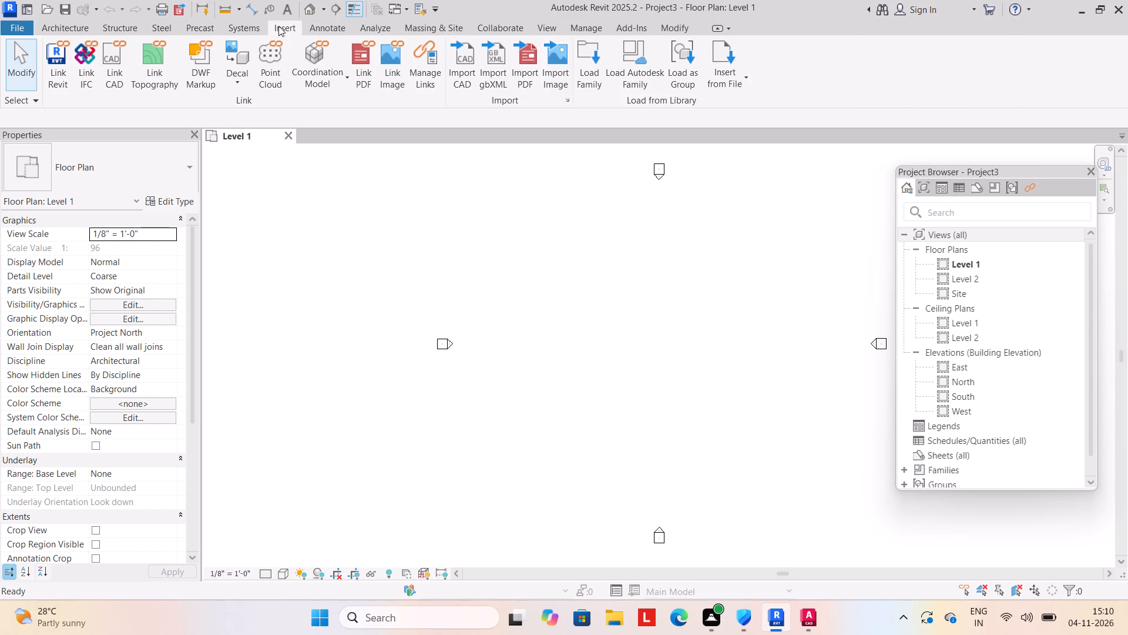
{"action": "left_click", "coordinate": [112, 70]}
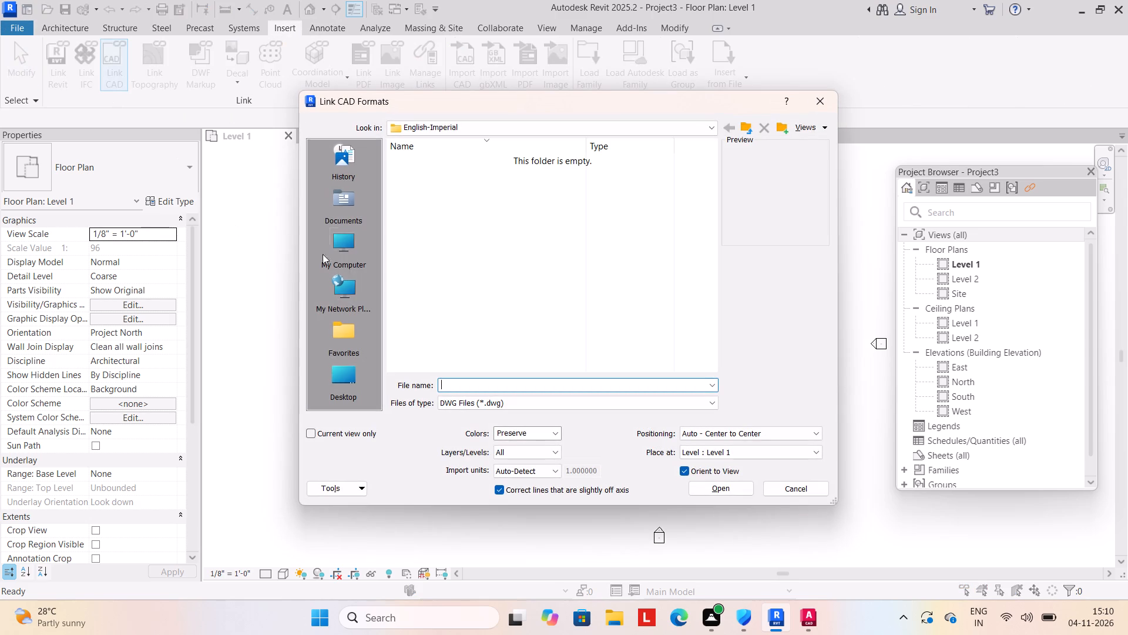
{"action": "left_click", "coordinate": [339, 372]}
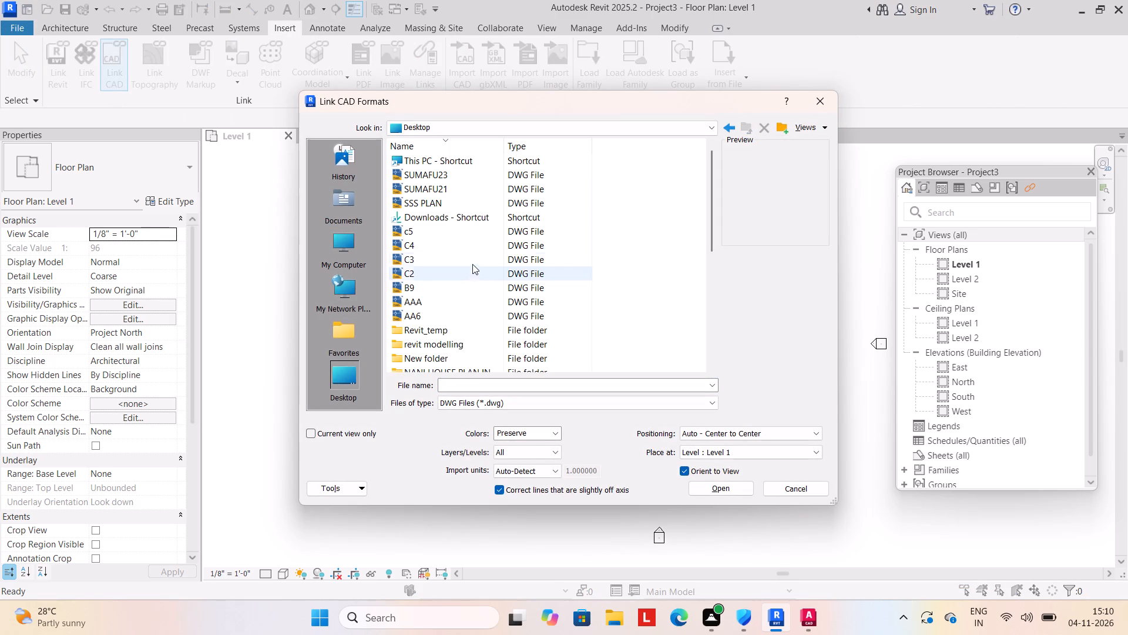
{"action": "left_click", "coordinate": [470, 231]}
{"action": "left_click", "coordinate": [814, 435]}
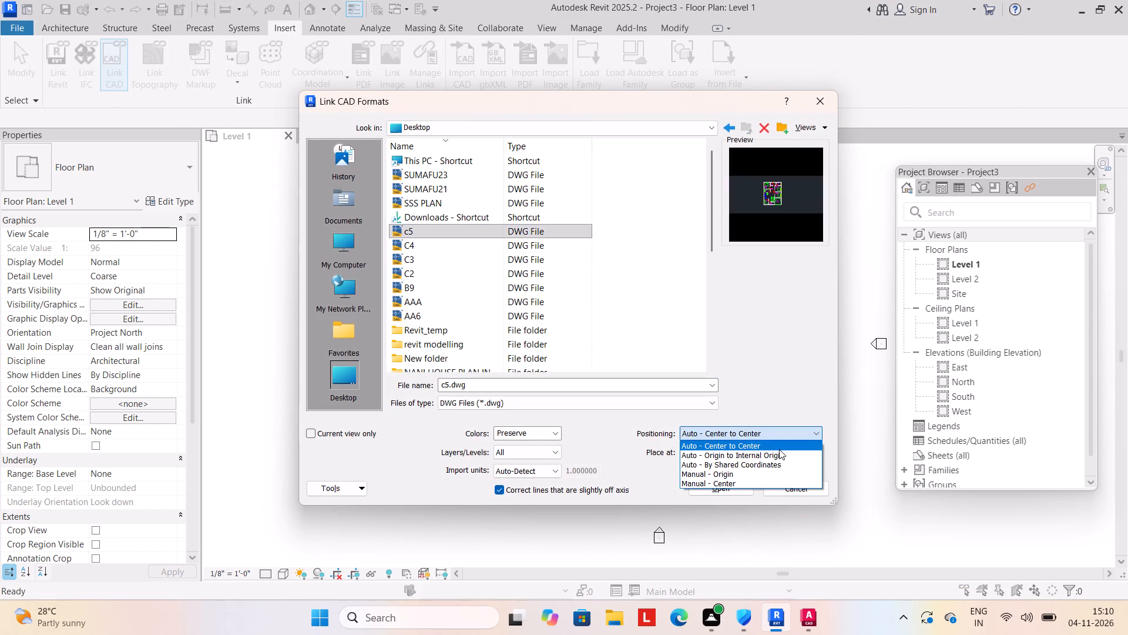
{"action": "left_click", "coordinate": [779, 447]}
{"action": "left_click", "coordinate": [709, 489]}
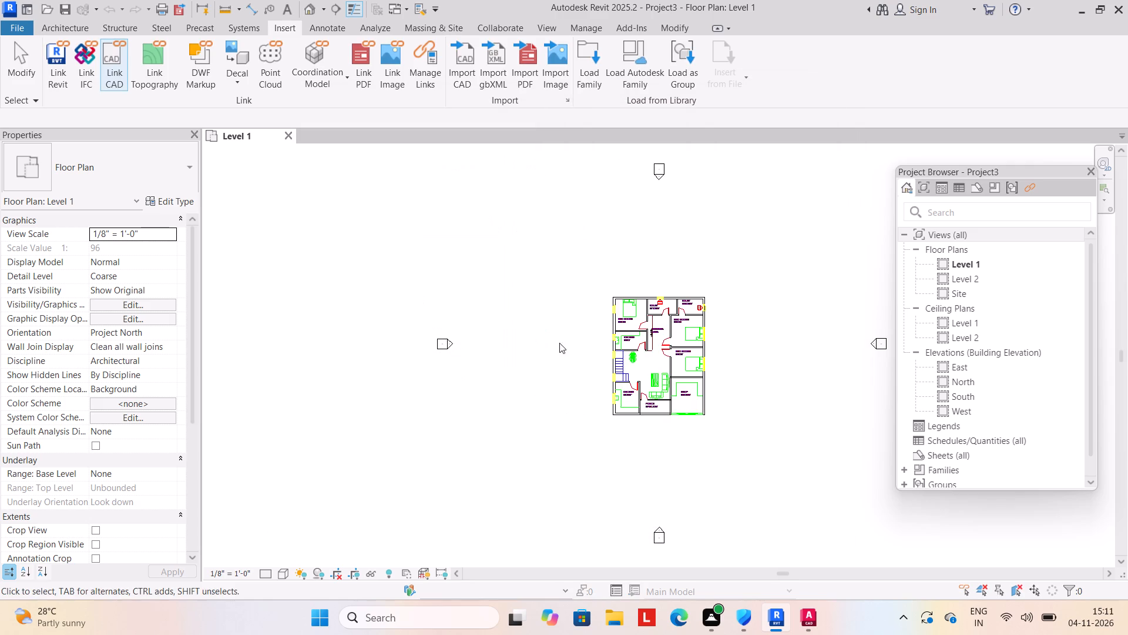
Duplicate the Generic - 8" basic wall as type WALL9" and set its structure layer thickness to 9".
{"action": "middle_click_drag", "start_coordinate": [589, 377], "coordinate": [474, 359]}
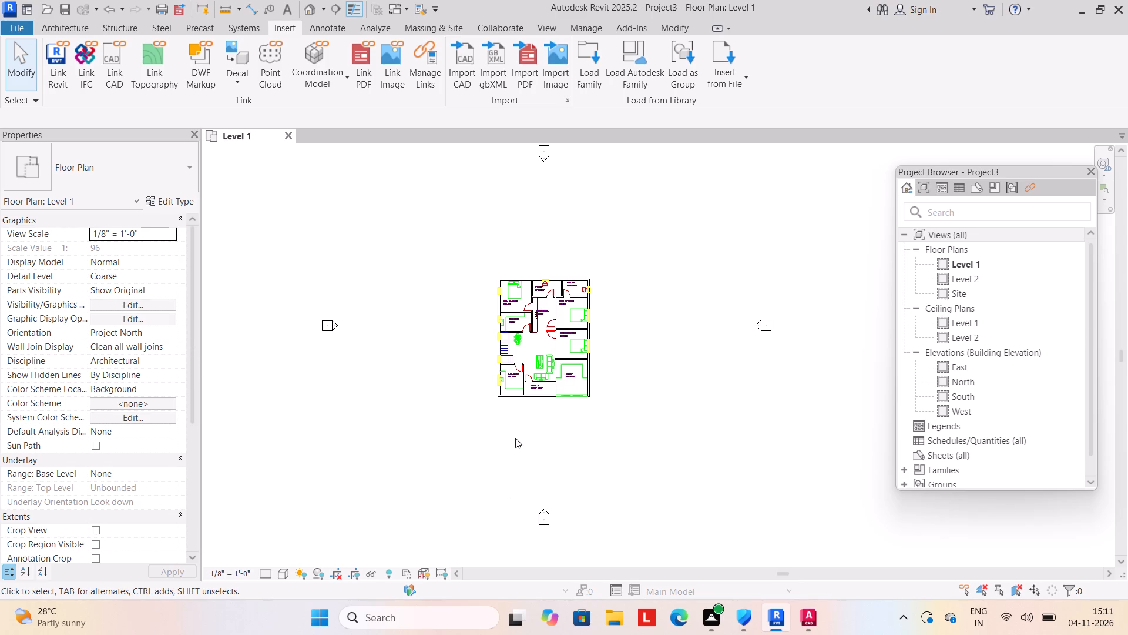
{"action": "scroll", "coordinate": [542, 308], "scroll_direction": "up", "scroll_amount": 4}
{"action": "left_click", "coordinate": [73, 32]}
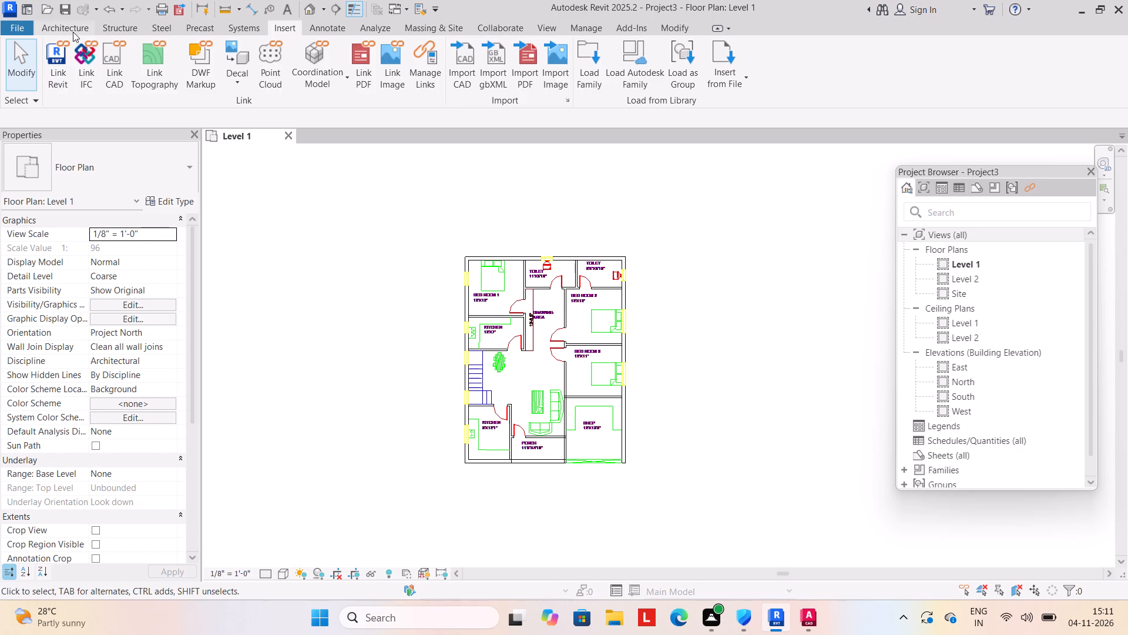
{"action": "left_click", "coordinate": [51, 85]}
{"action": "left_click", "coordinate": [81, 101]}
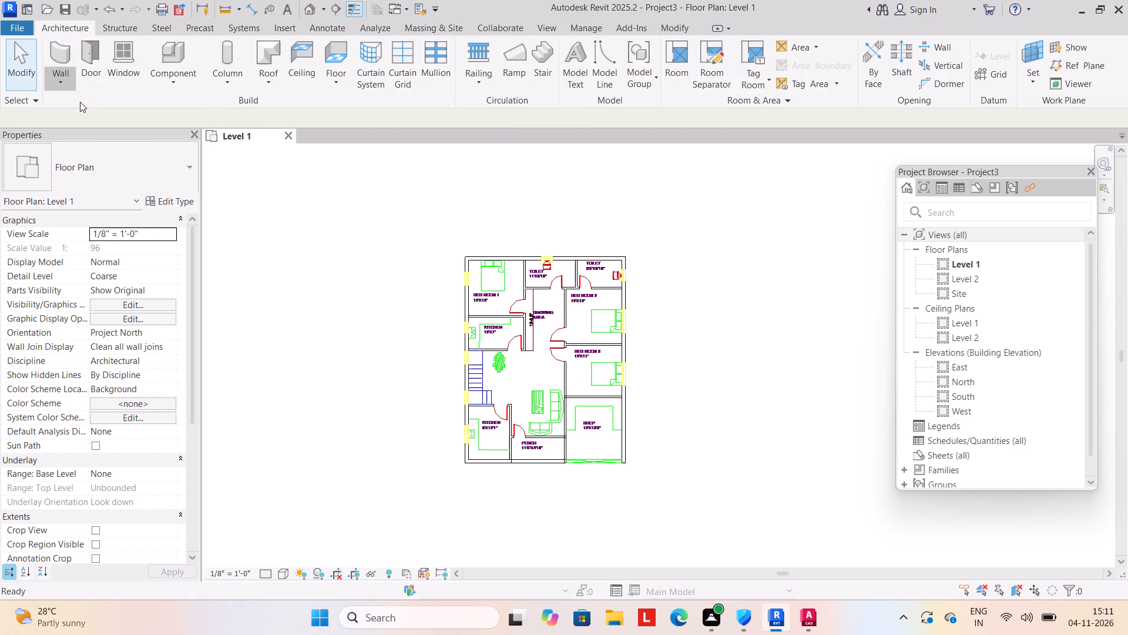
{"action": "left_click", "coordinate": [156, 197]}
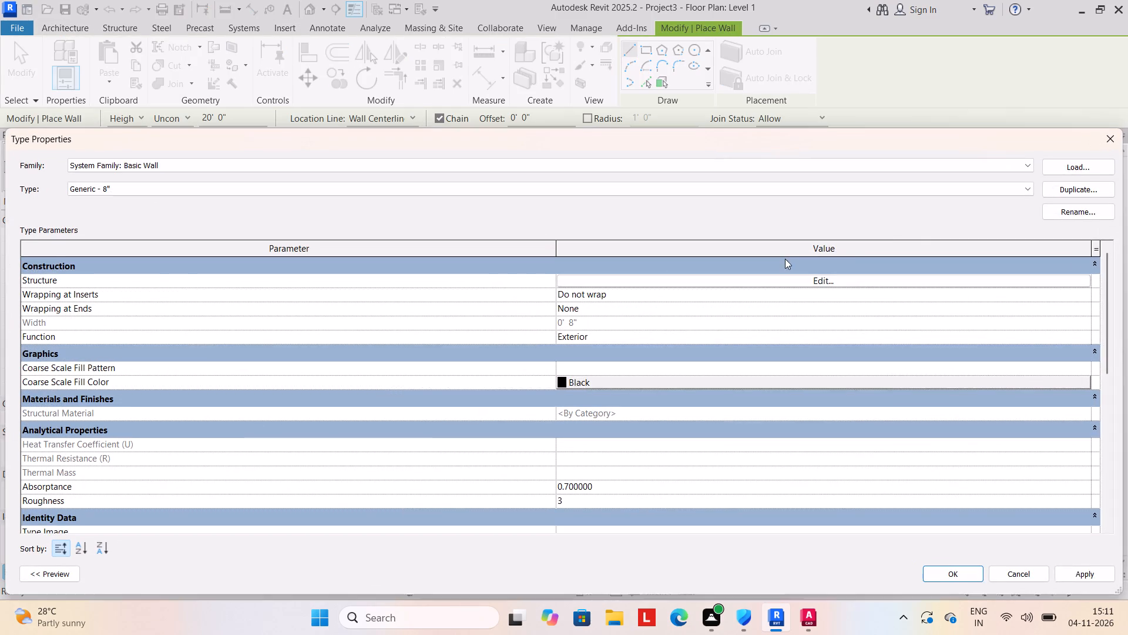
{"action": "left_click", "coordinate": [1054, 187]}
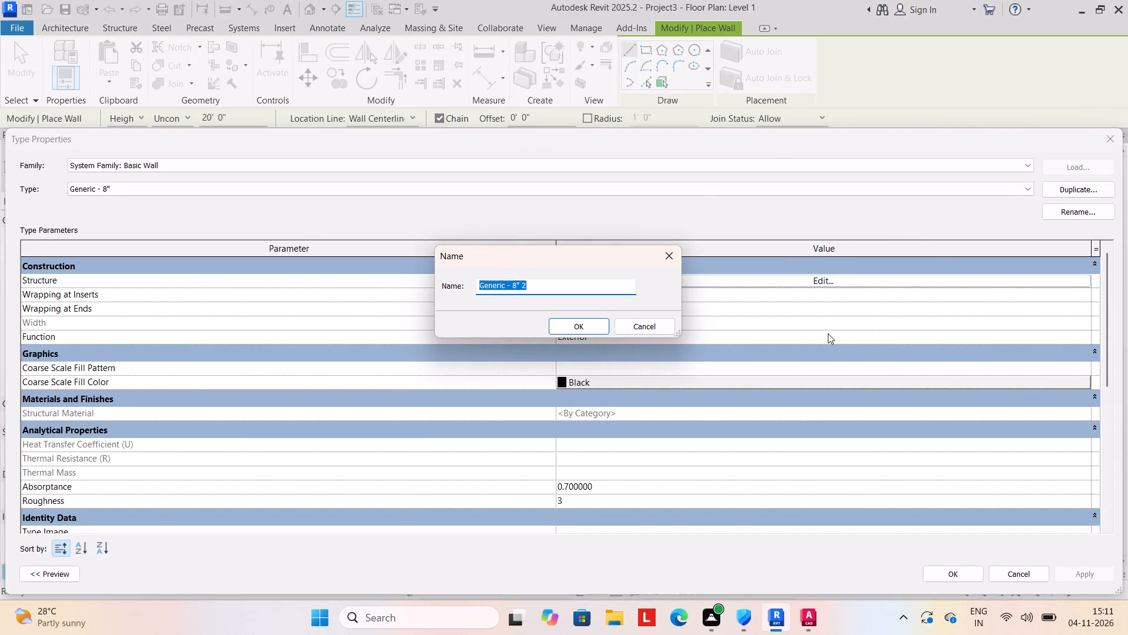
{"action": "type", "text": "WALL9\""}
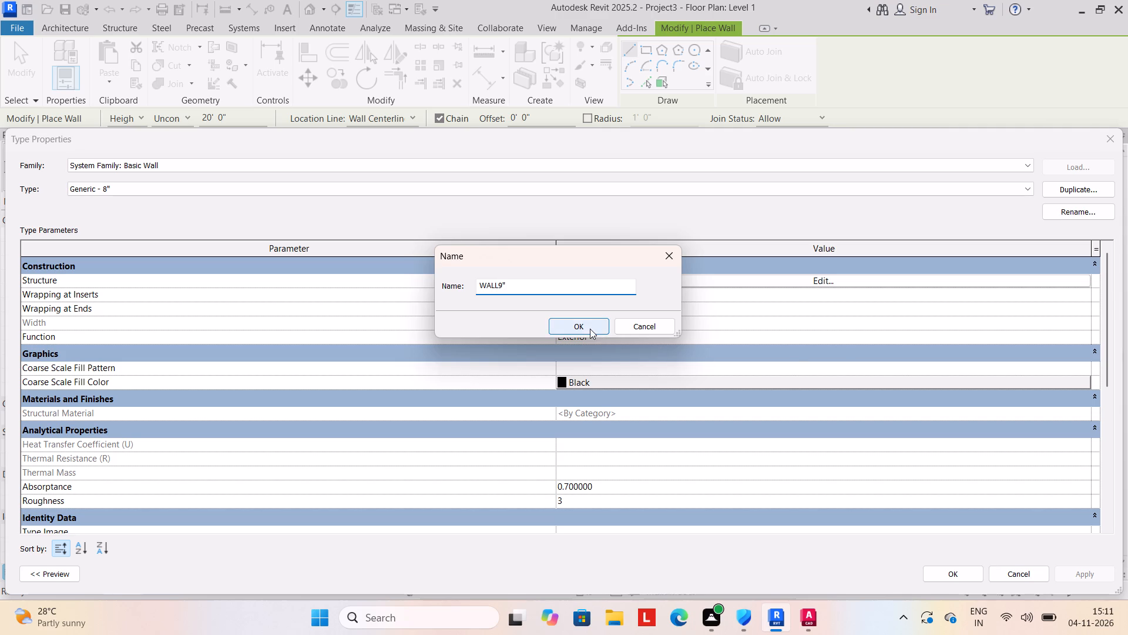
{"action": "left_click", "coordinate": [590, 329]}
{"action": "left_click", "coordinate": [710, 276]}
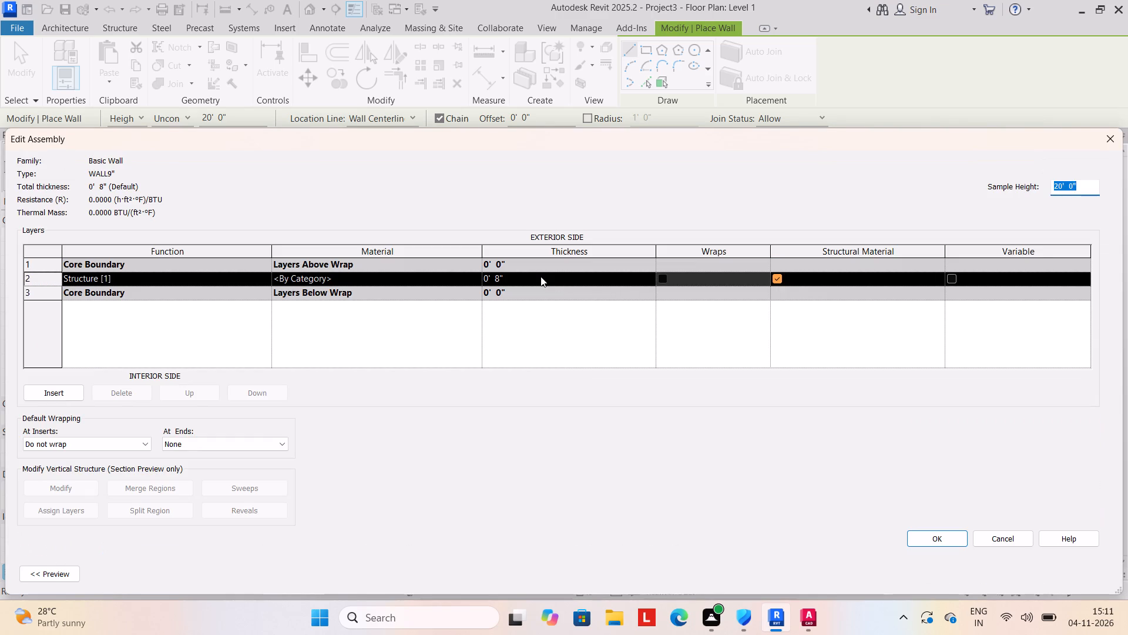
{"action": "left_click", "coordinate": [540, 276]}
{"action": "type", "text": "9\""}
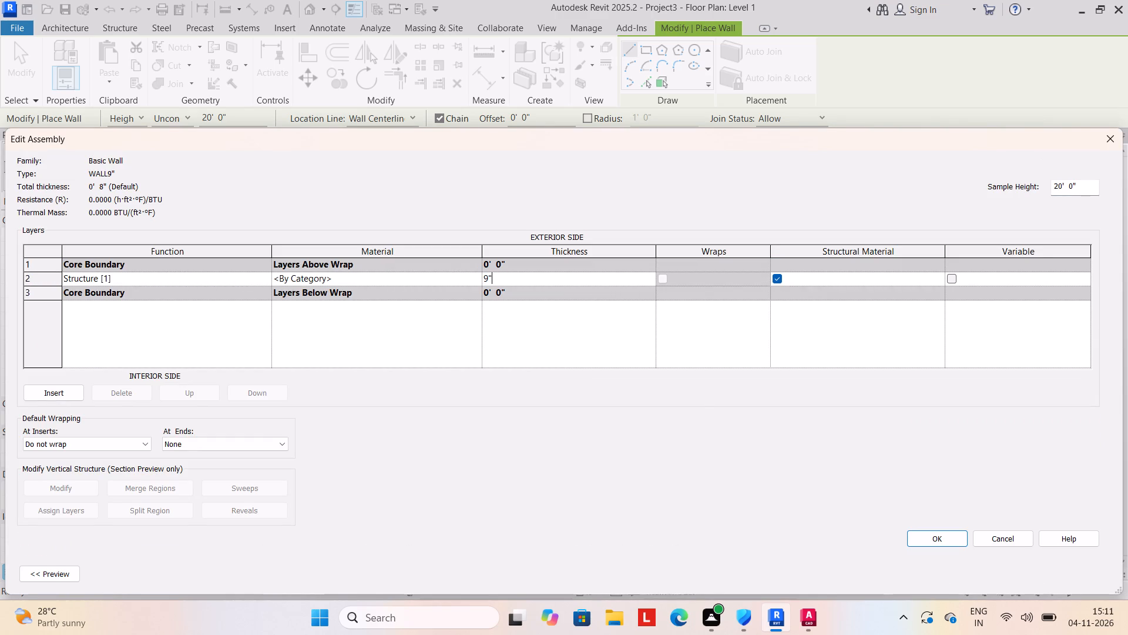
{"action": "left_click", "coordinate": [918, 534]}
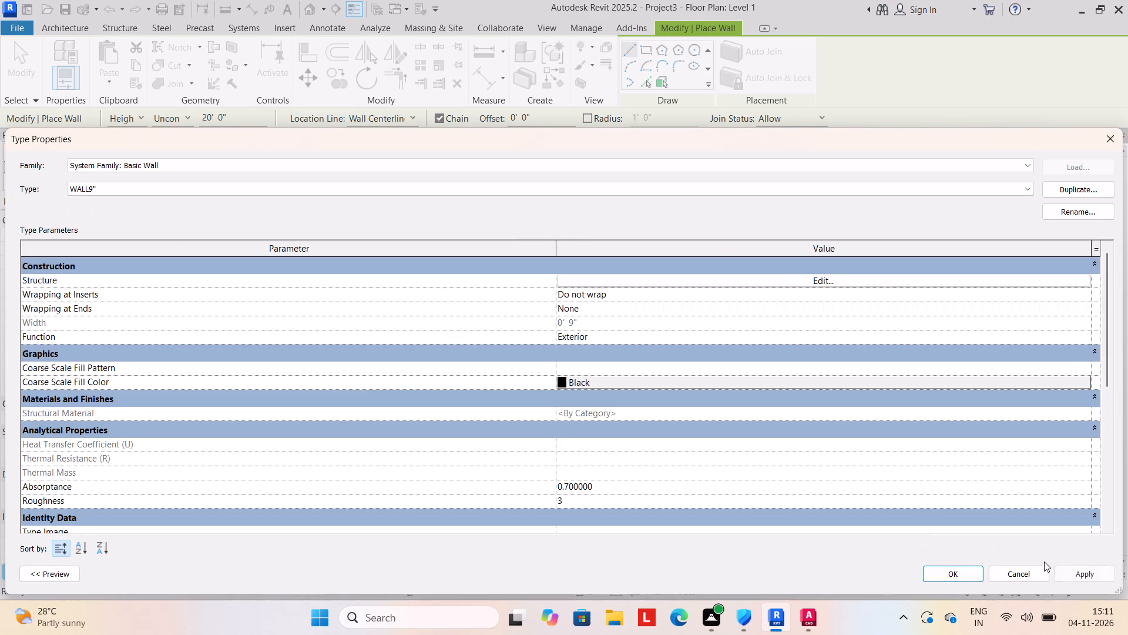
{"action": "left_click", "coordinate": [1089, 579]}
{"action": "left_click", "coordinate": [945, 571]}
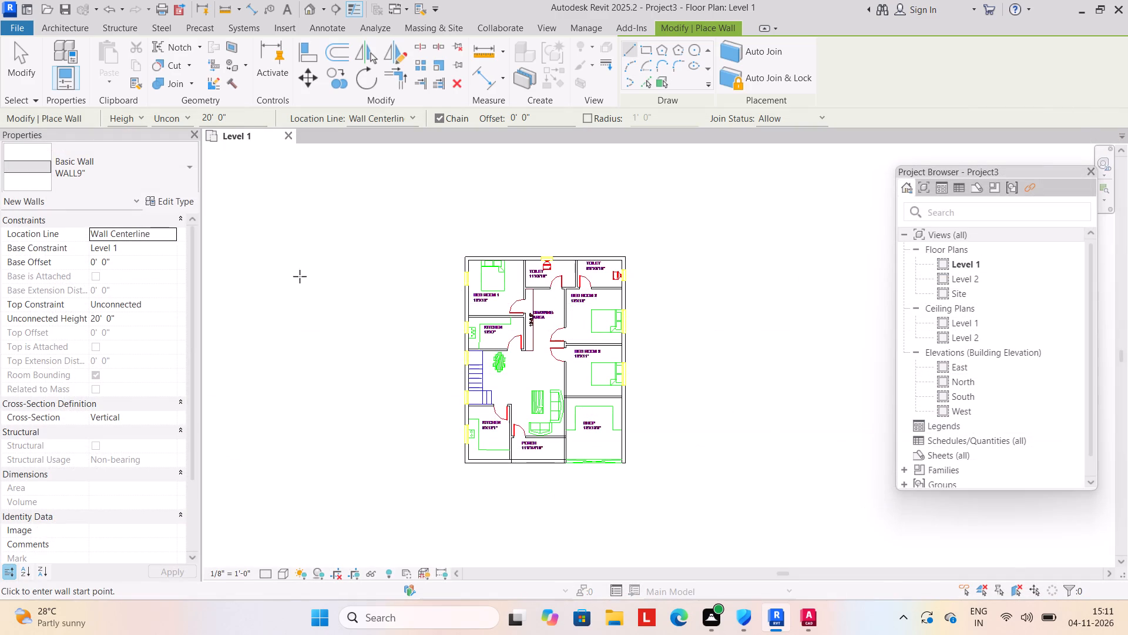
Duplicate the WALL9" type as WALL4.5" and set its structure layer thickness to 4.5".
{"action": "left_click", "coordinate": [173, 205]}
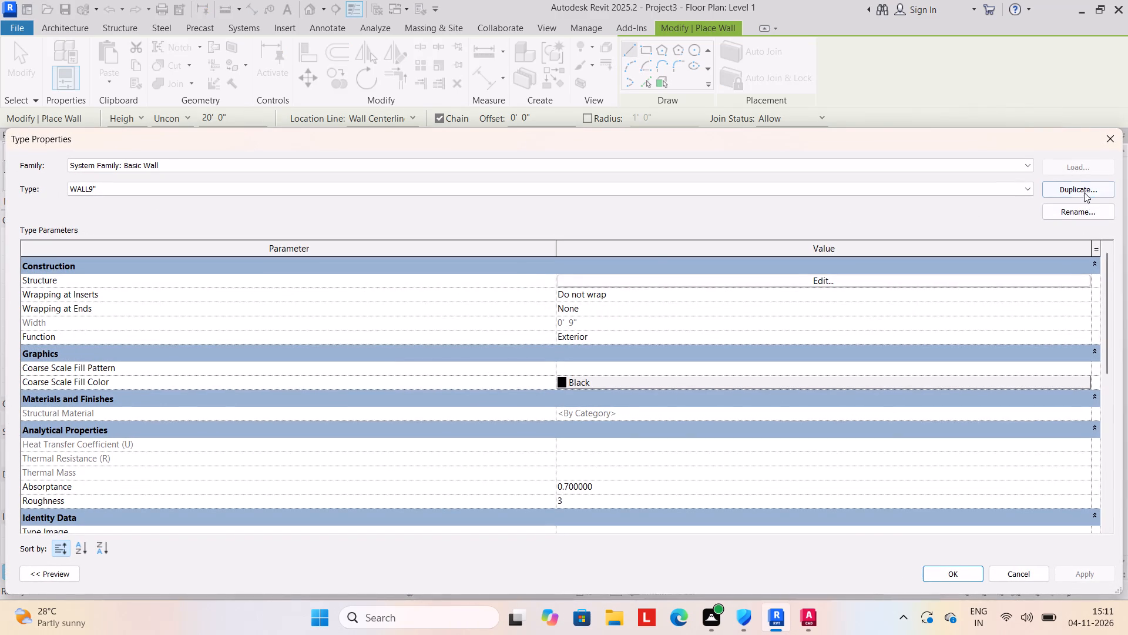
{"action": "left_click", "coordinate": [1073, 186]}
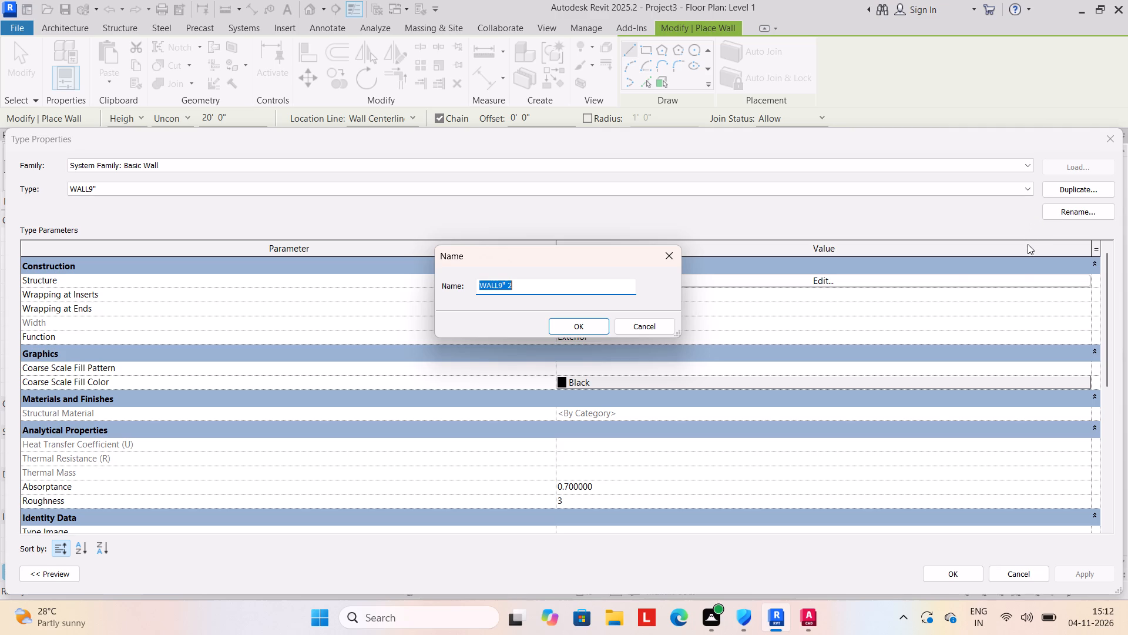
{"action": "type", "text": "WALL4.5\""}
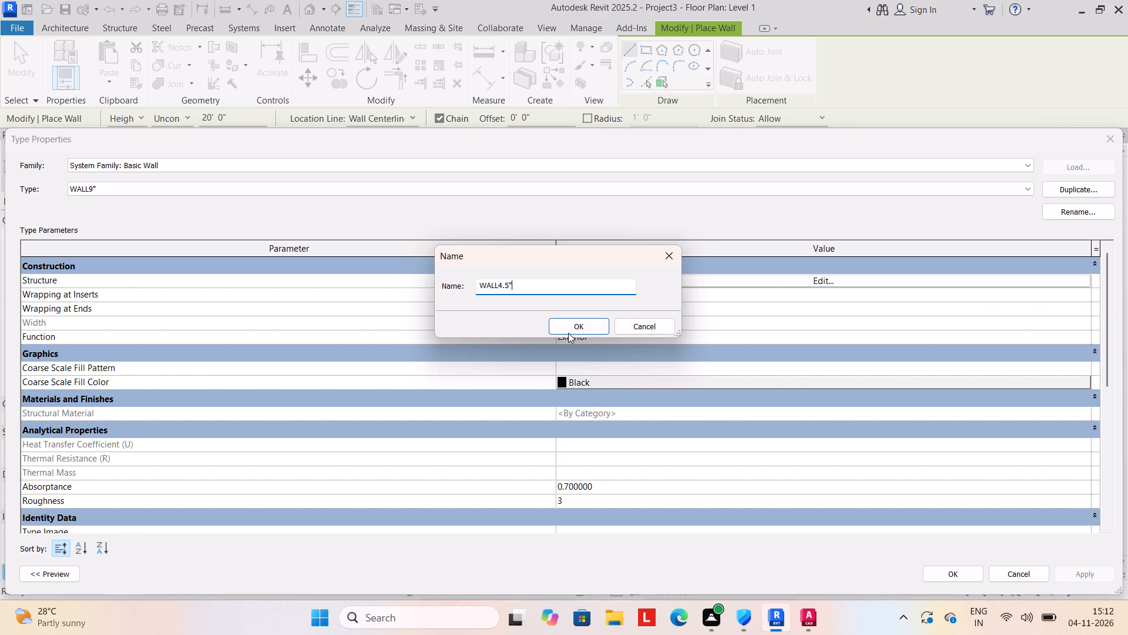
{"action": "left_click", "coordinate": [568, 332]}
{"action": "left_click", "coordinate": [722, 285]}
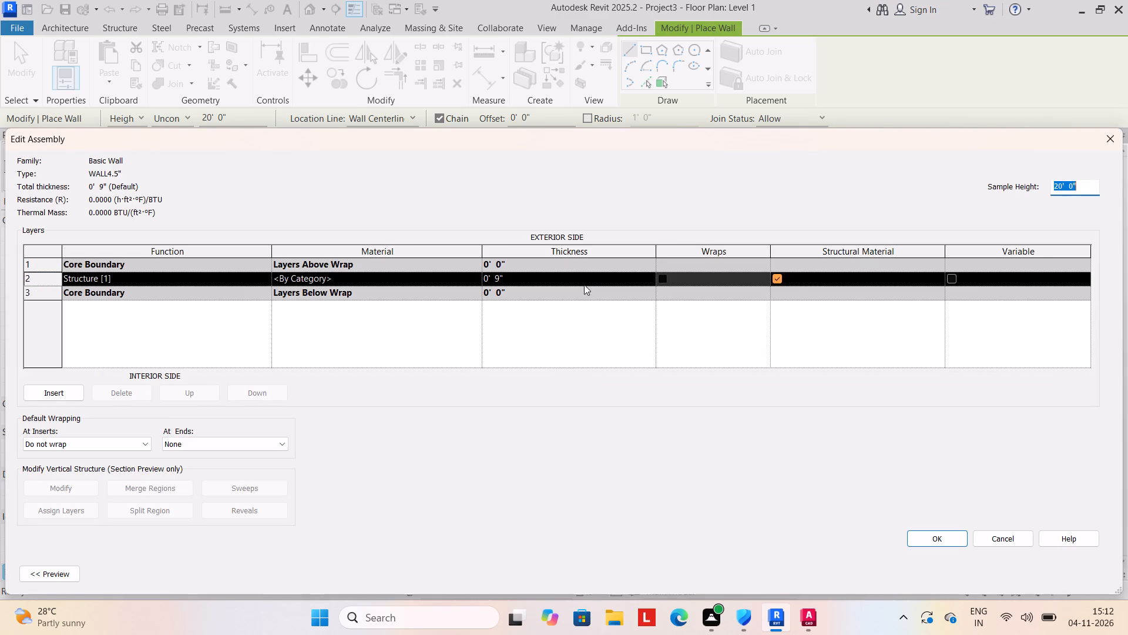
{"action": "left_click", "coordinate": [584, 285]}
{"action": "type", "text": "4.5\""}
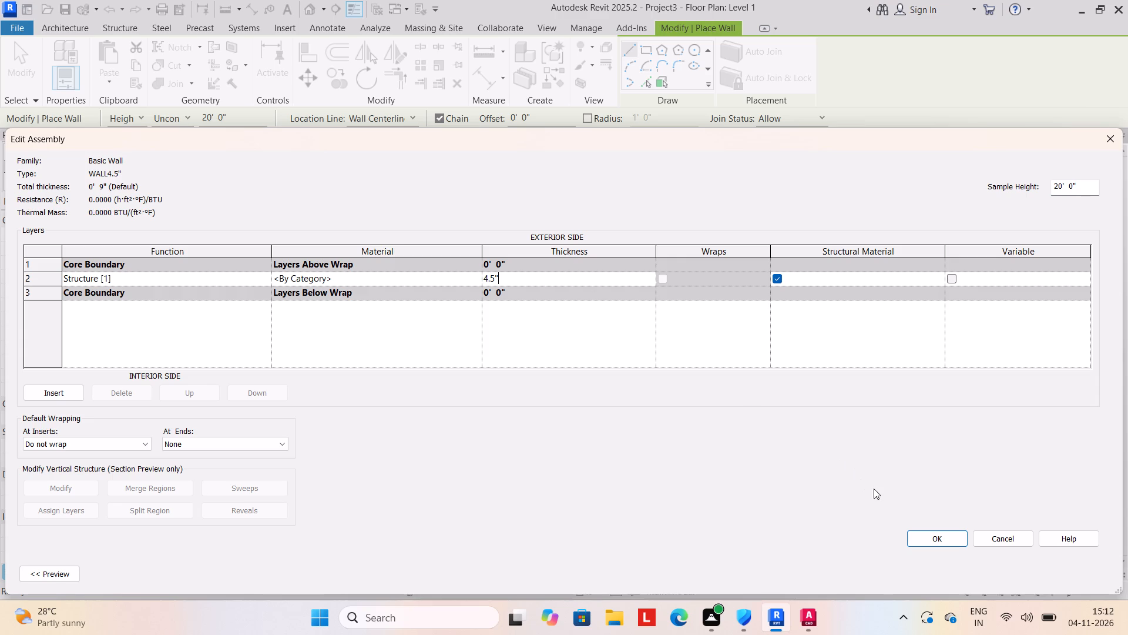
{"action": "left_click", "coordinate": [932, 545]}
{"action": "left_click", "coordinate": [1090, 571]}
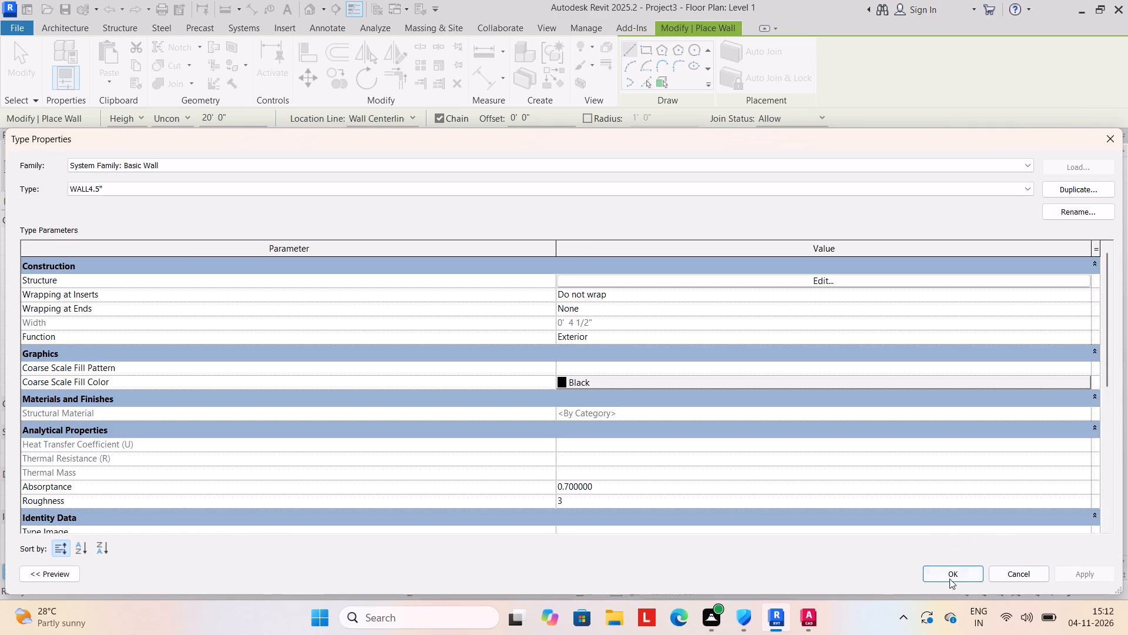
{"action": "left_click", "coordinate": [954, 570]}
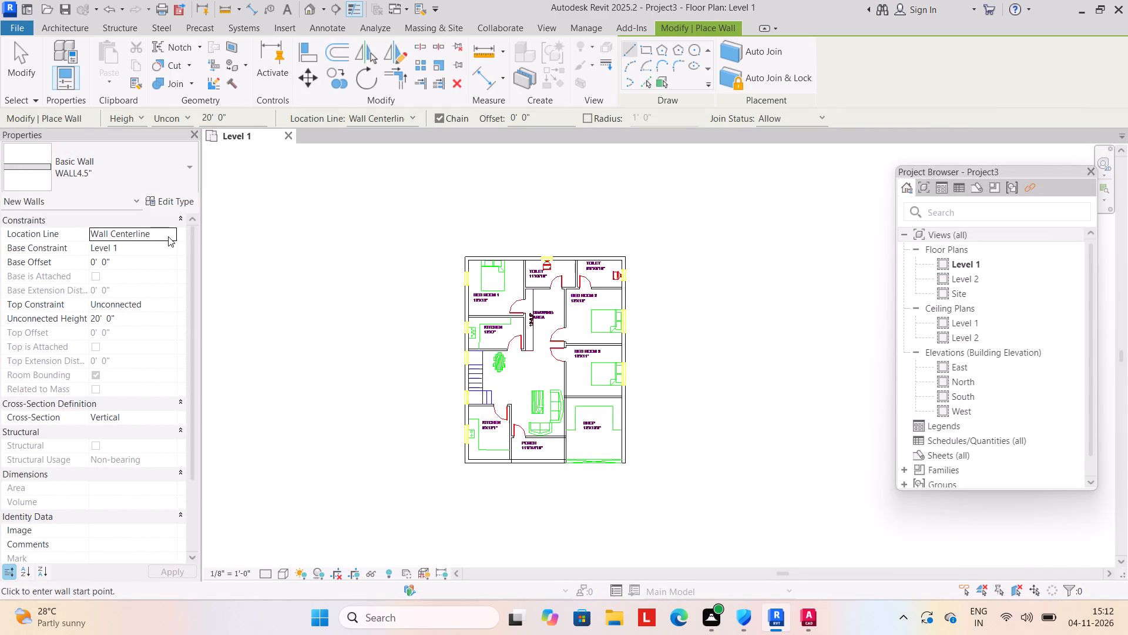
Configure new walls with location line Finish Face: Interior, unconnected height 10' and the WALL9" type.
{"action": "left_click", "coordinate": [168, 236]}
{"action": "left_click", "coordinate": [153, 280]}
{"action": "left_click", "coordinate": [139, 322]}
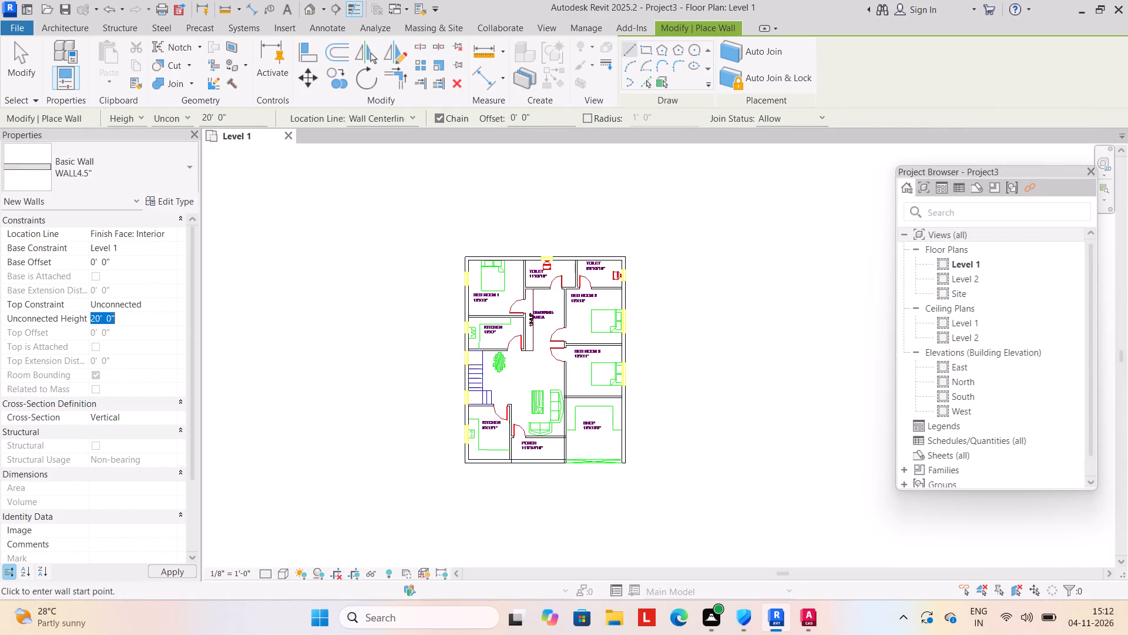
{"action": "type", "text": "10'"}
{"action": "key", "text": "Return"}
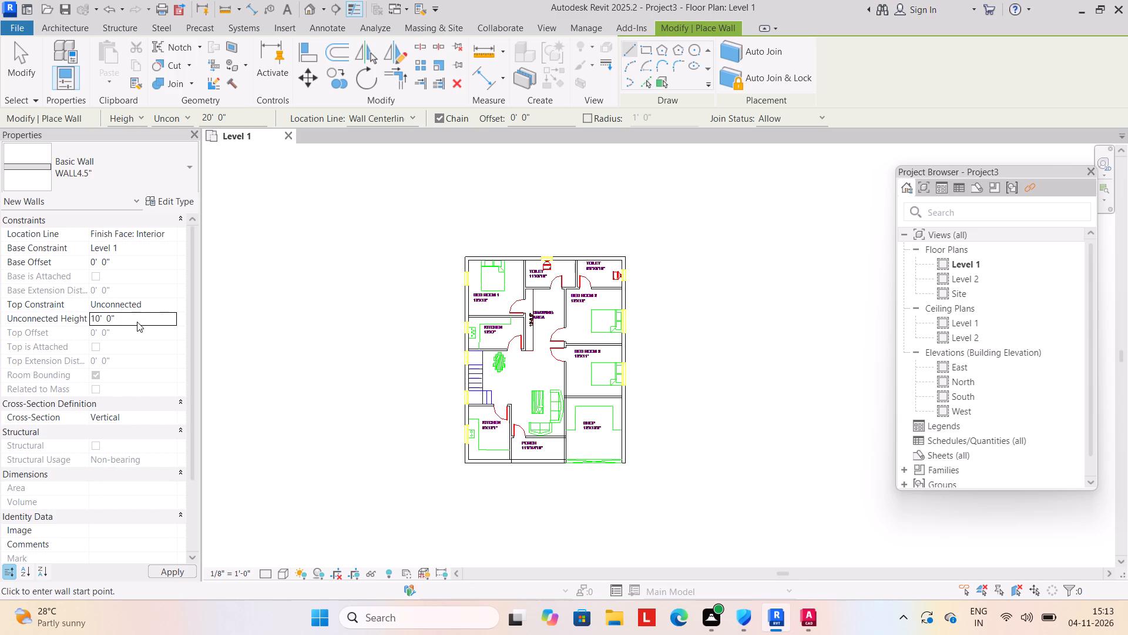
{"action": "scroll", "coordinate": [562, 252], "scroll_direction": "up", "scroll_amount": 2}
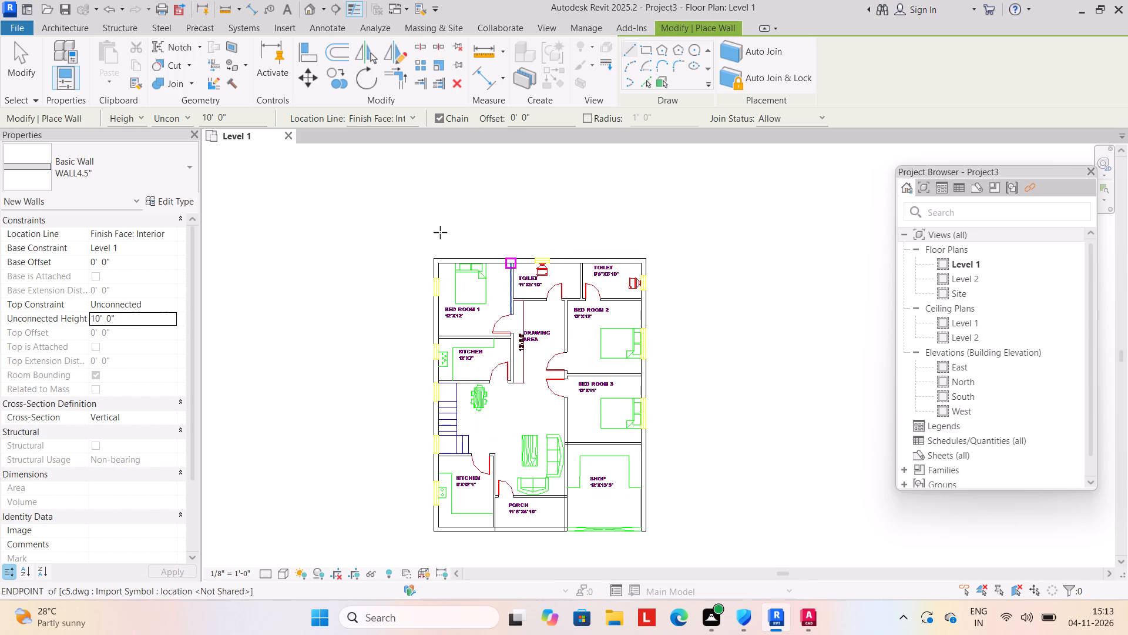
{"action": "left_click", "coordinate": [189, 169]}
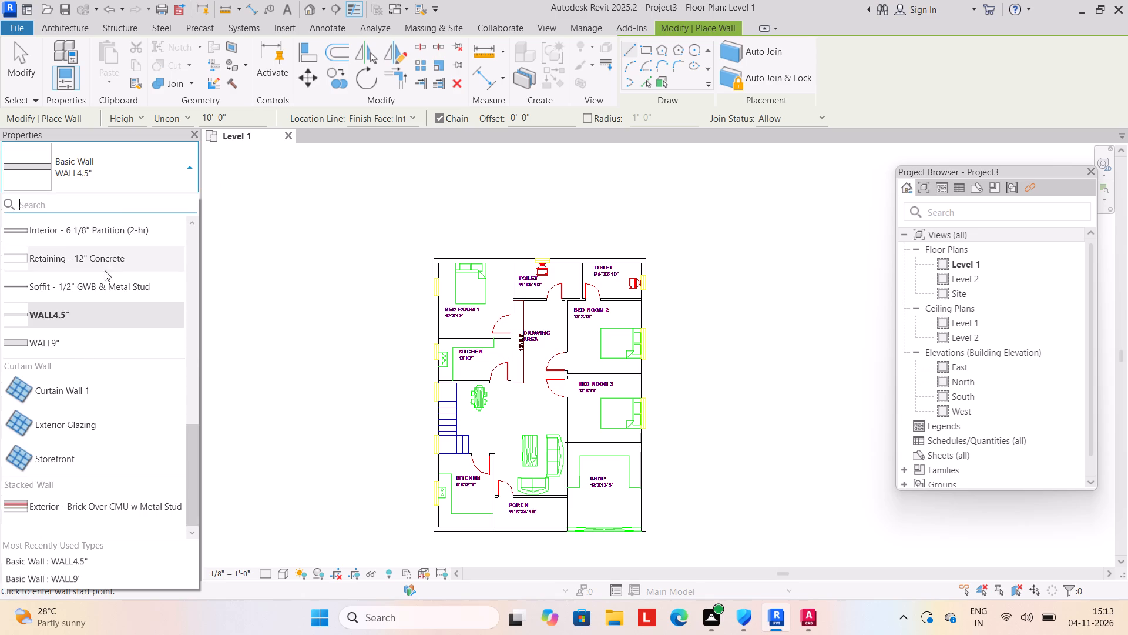
{"action": "left_click", "coordinate": [97, 353]}
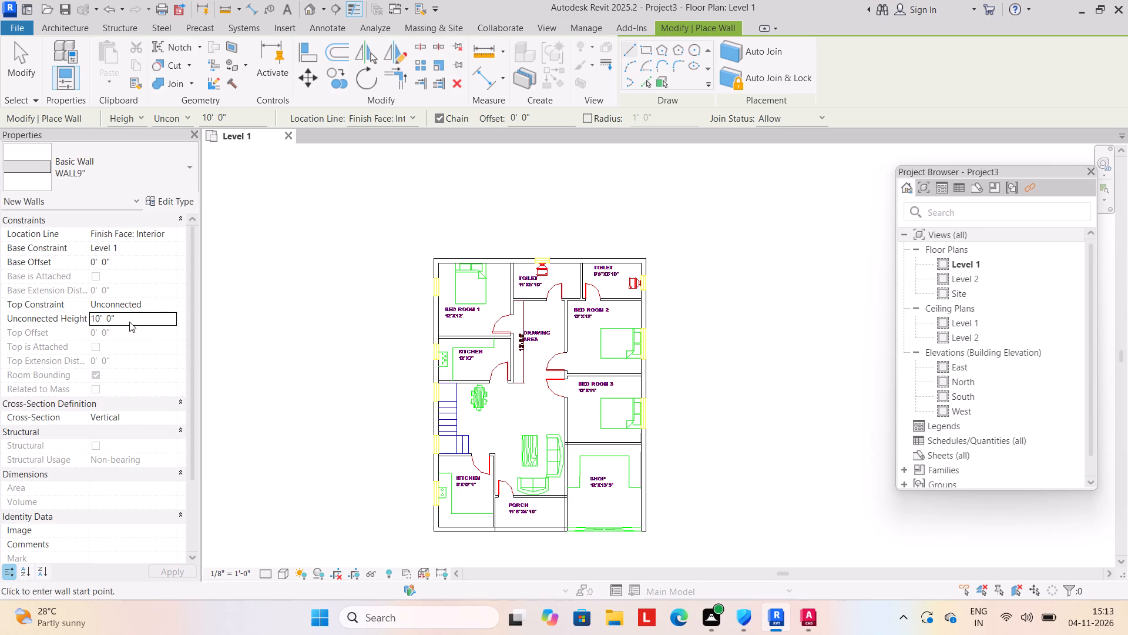
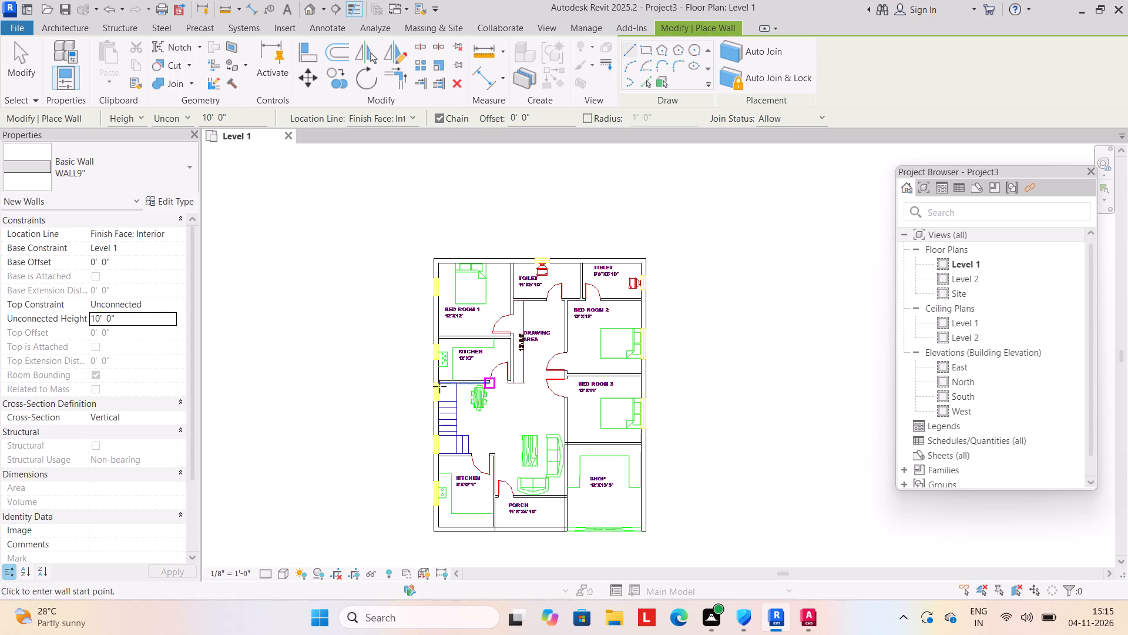
Draw the building's rectangular outer walls, 35' by 45', with WALL9" along the outline of the linked plan, body facing inward.
{"action": "left_click", "coordinate": [434, 253]}
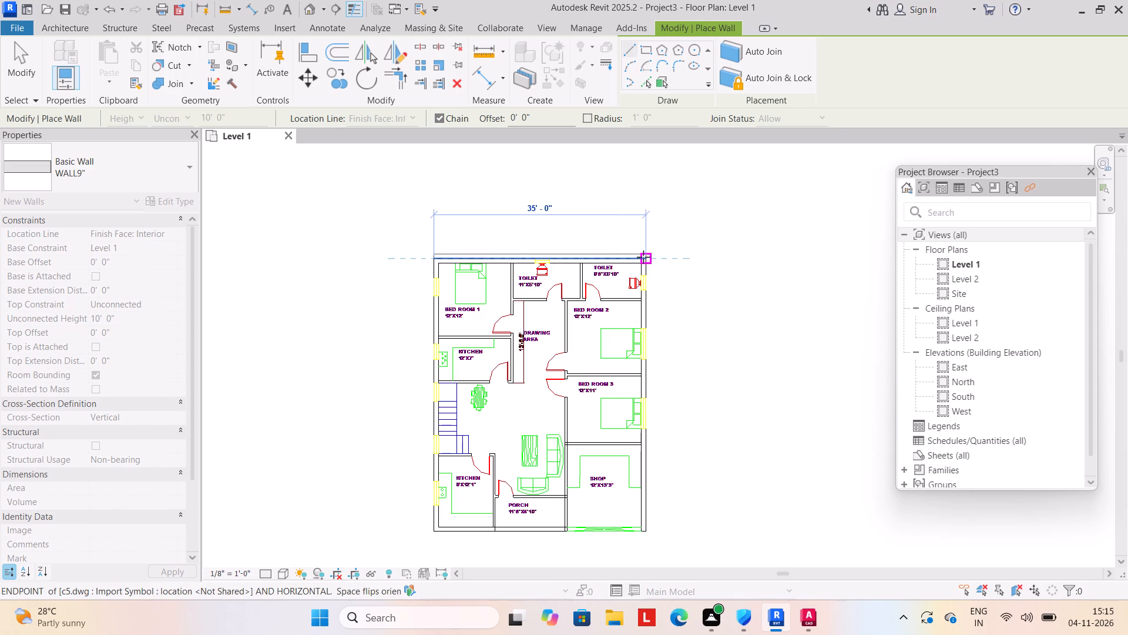
{"action": "key", "text": "space"}
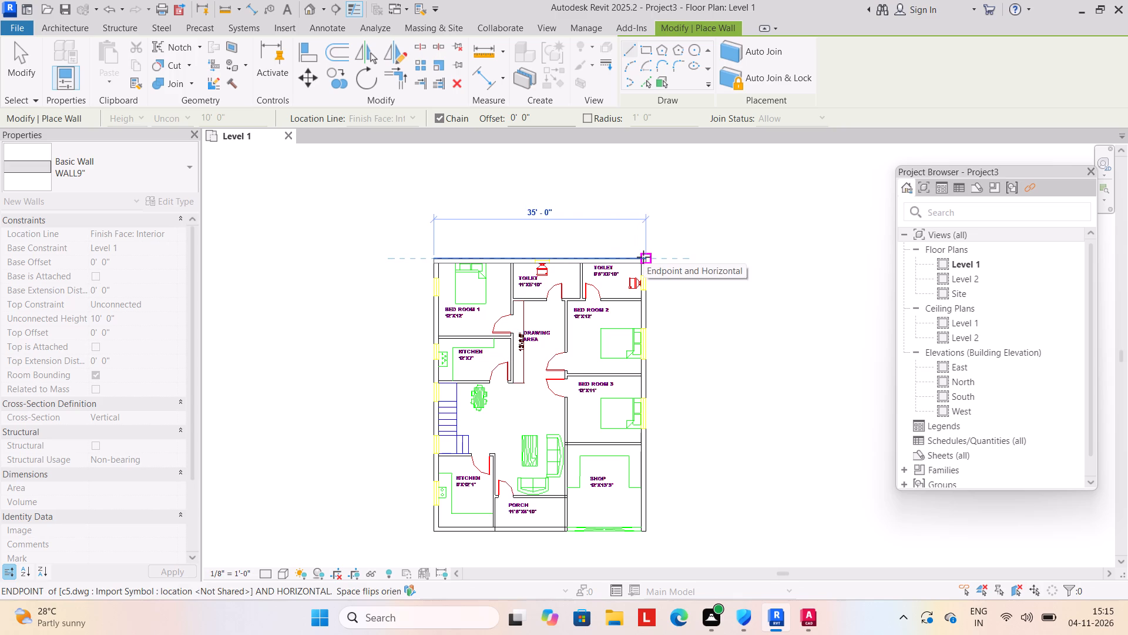
{"action": "scroll", "coordinate": [652, 258], "scroll_direction": "up", "scroll_amount": 4}
{"action": "left_click", "coordinate": [646, 258]}
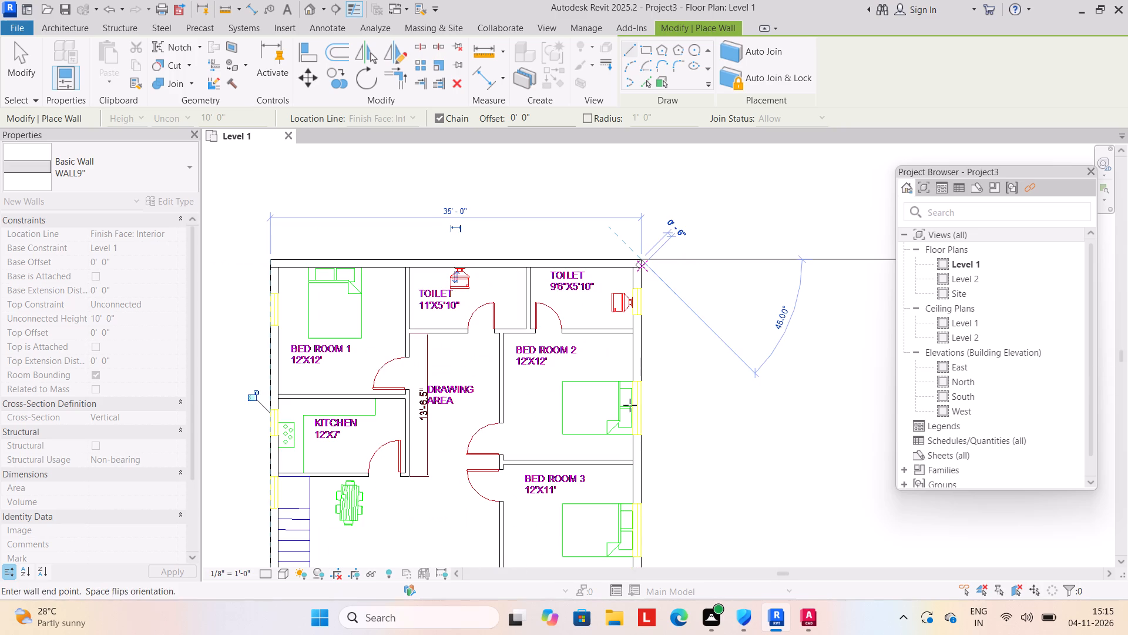
{"action": "scroll", "coordinate": [637, 476], "scroll_direction": "down", "scroll_amount": 2}
{"action": "middle_click_drag", "start_coordinate": [637, 476], "coordinate": [616, 372]}
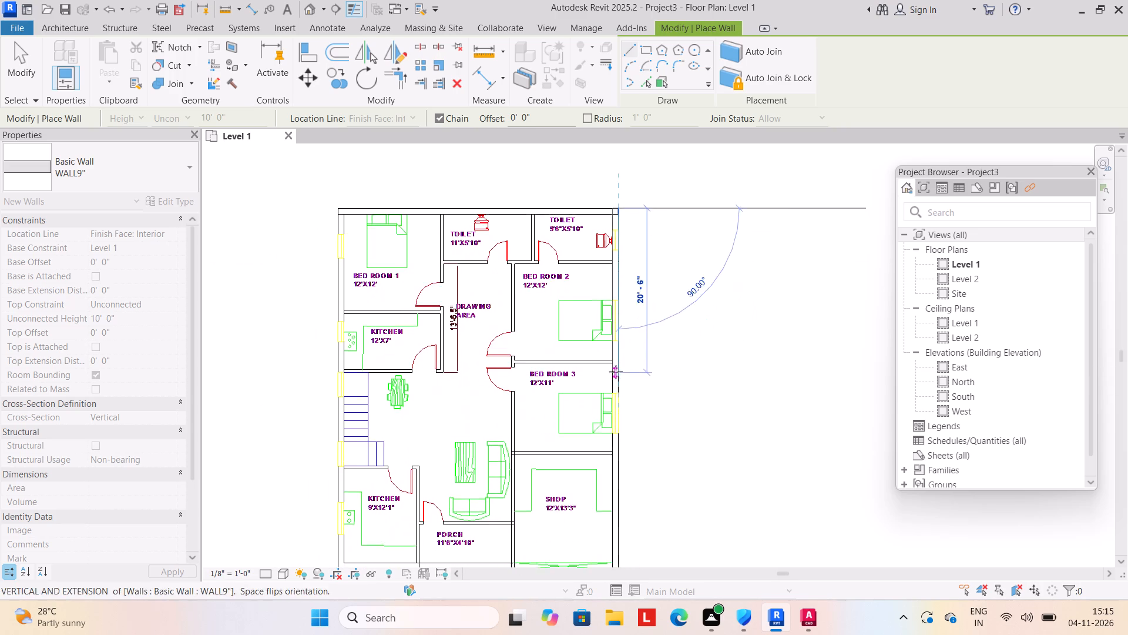
{"action": "middle_click_drag", "start_coordinate": [615, 563], "coordinate": [607, 447]}
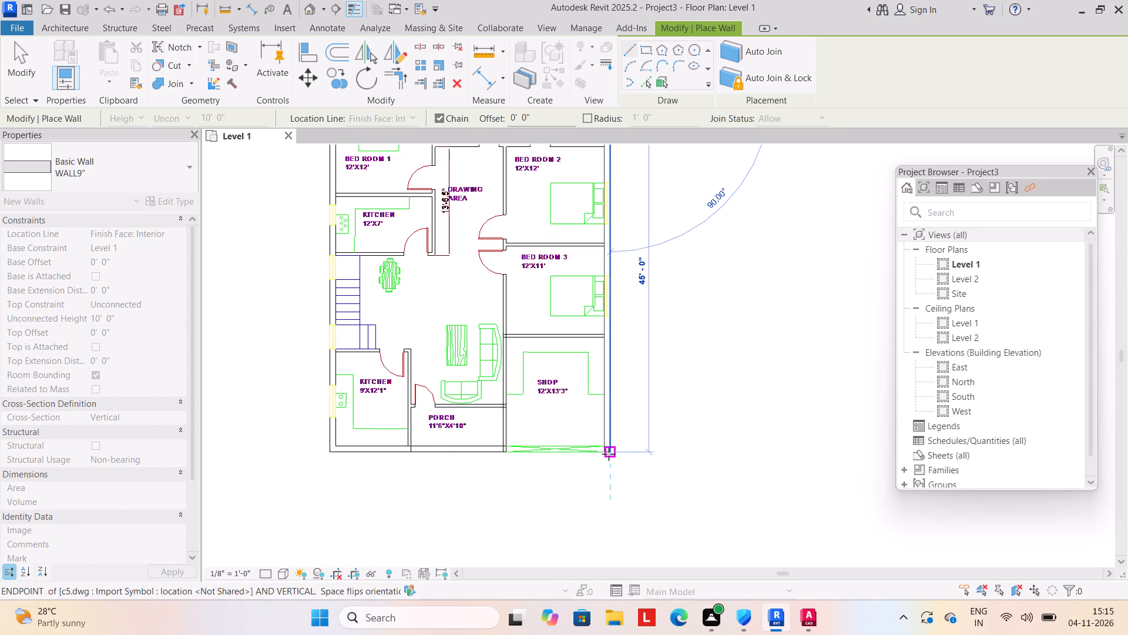
{"action": "left_click", "coordinate": [609, 454]}
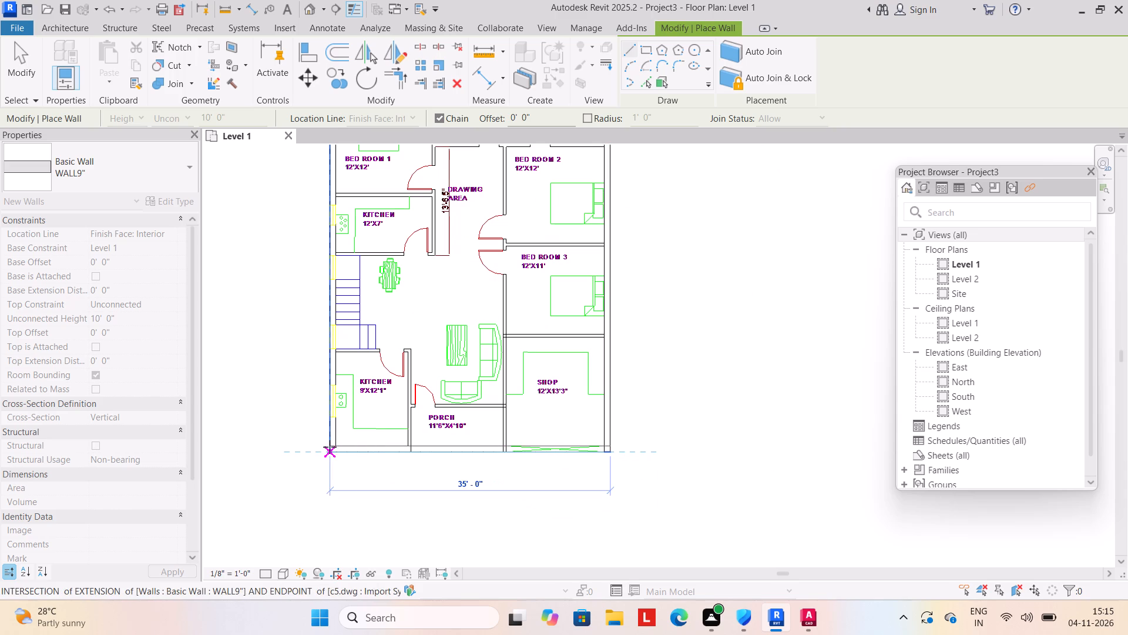
{"action": "left_click_drag", "start_coordinate": [330, 451], "coordinate": [330, 437]}
{"action": "middle_click_drag", "start_coordinate": [328, 208], "coordinate": [328, 219]}
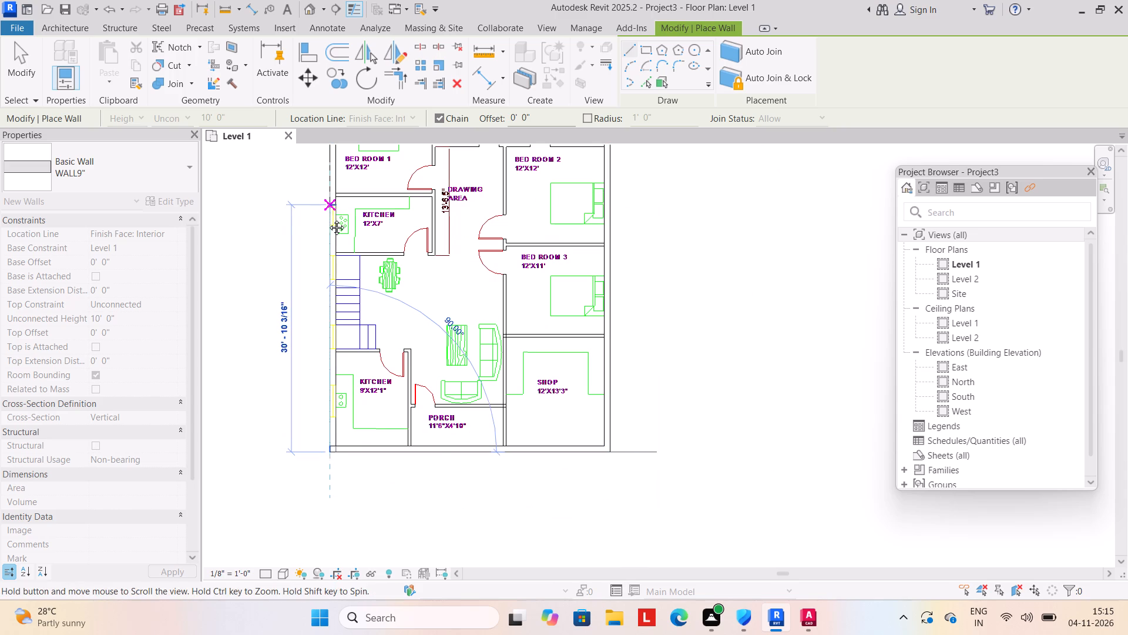
{"action": "middle_click_drag", "start_coordinate": [328, 219], "coordinate": [328, 364]}
{"action": "left_click", "coordinate": [332, 255]}
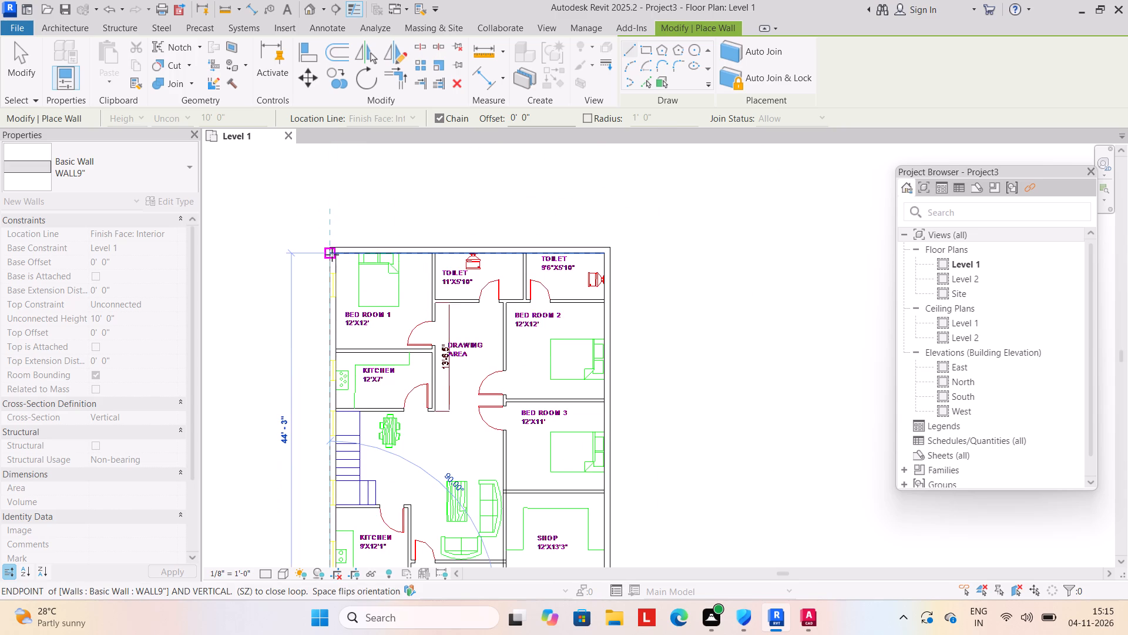
{"action": "key", "text": "Escape"}
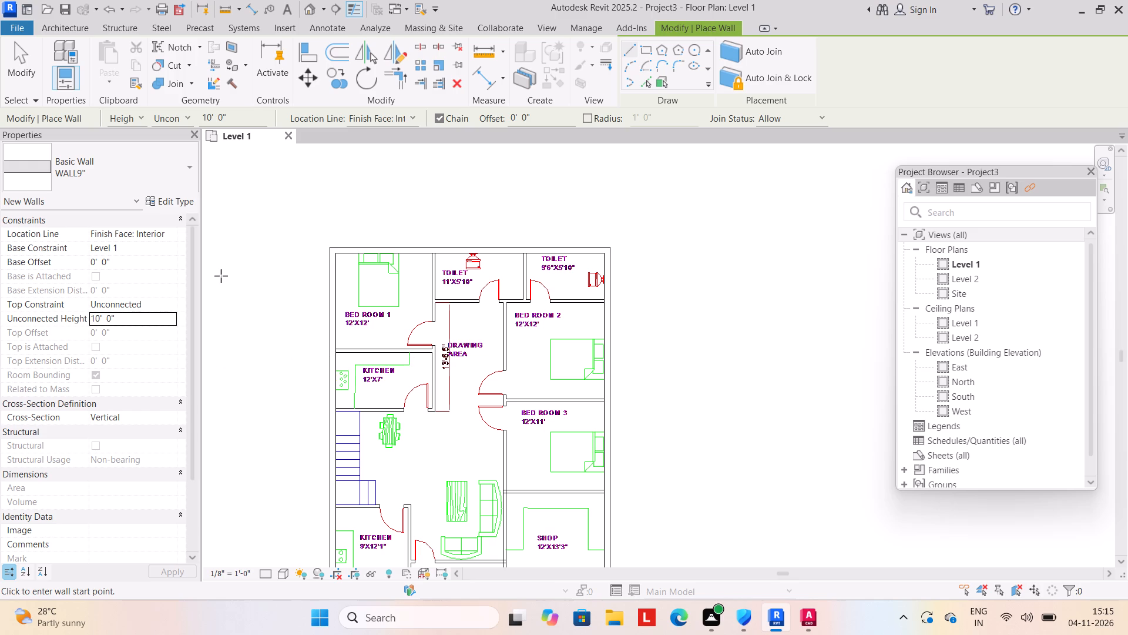
Switch to the WALL4.5" type and draw the partition between Bed Room 1 and the 12'X7' kitchen, starting from the outer wall.
{"action": "left_click", "coordinate": [180, 200]}
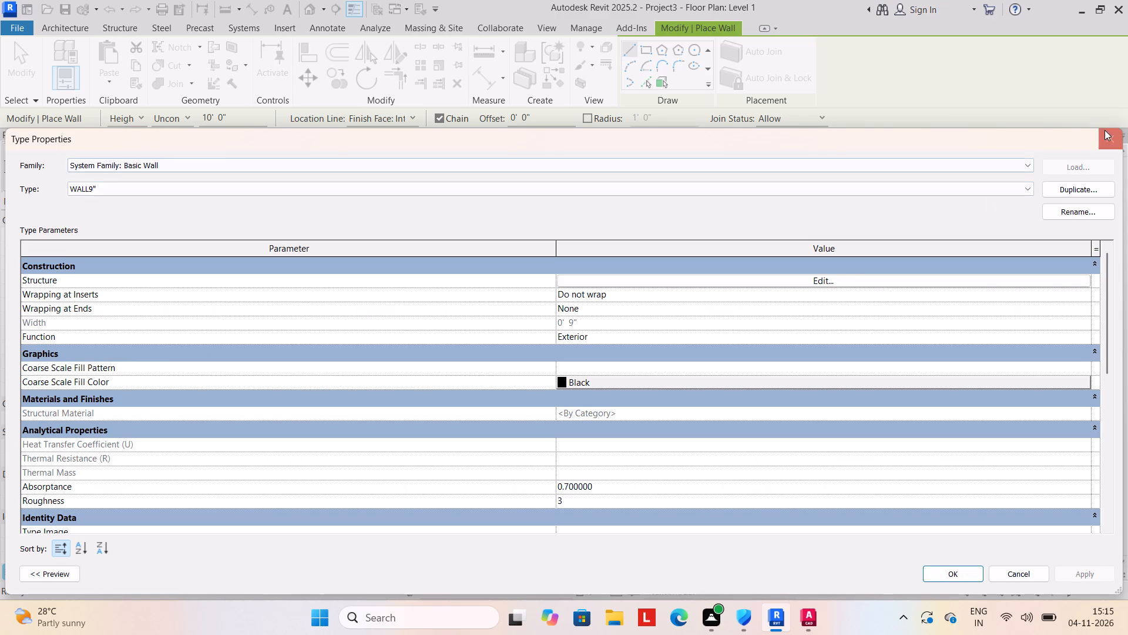
{"action": "left_click", "coordinate": [1112, 133]}
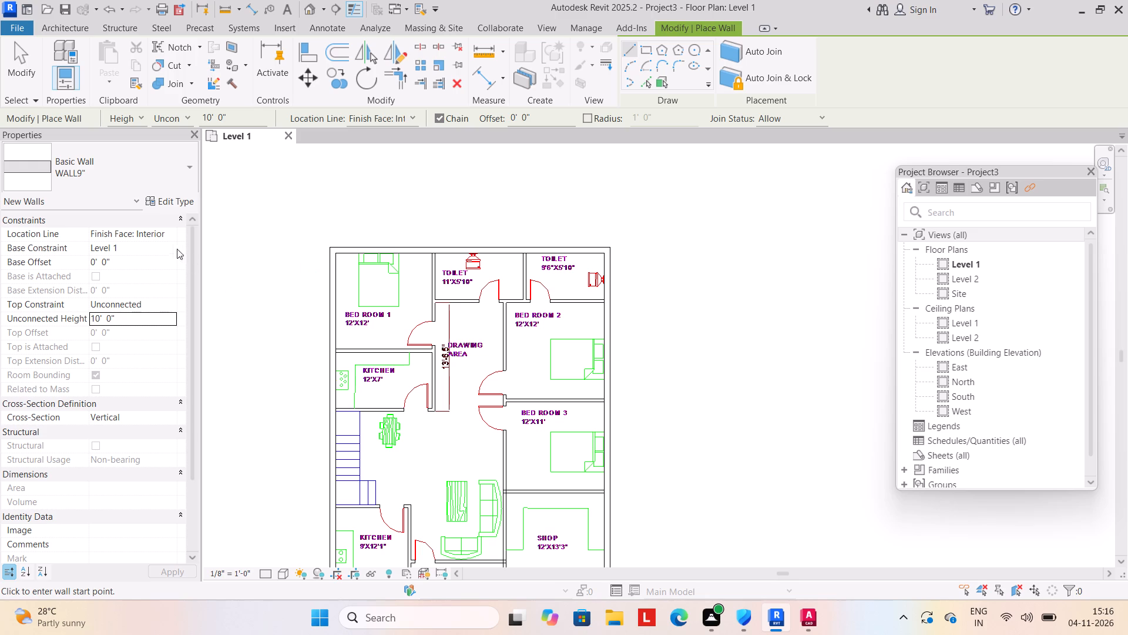
{"action": "left_click", "coordinate": [193, 169]}
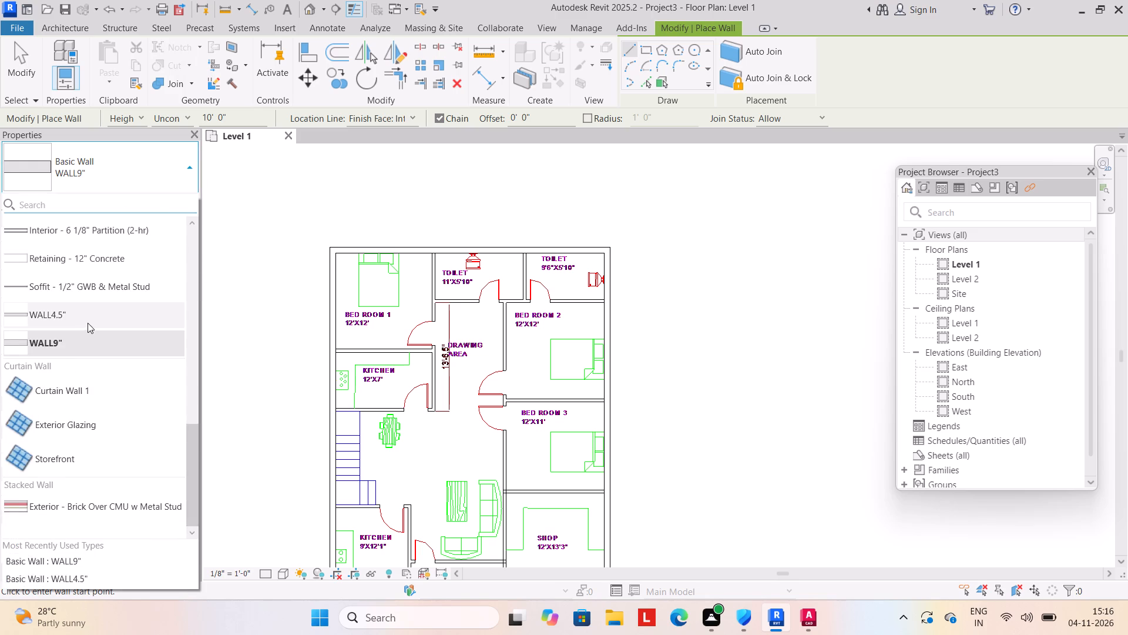
{"action": "left_click", "coordinate": [88, 322]}
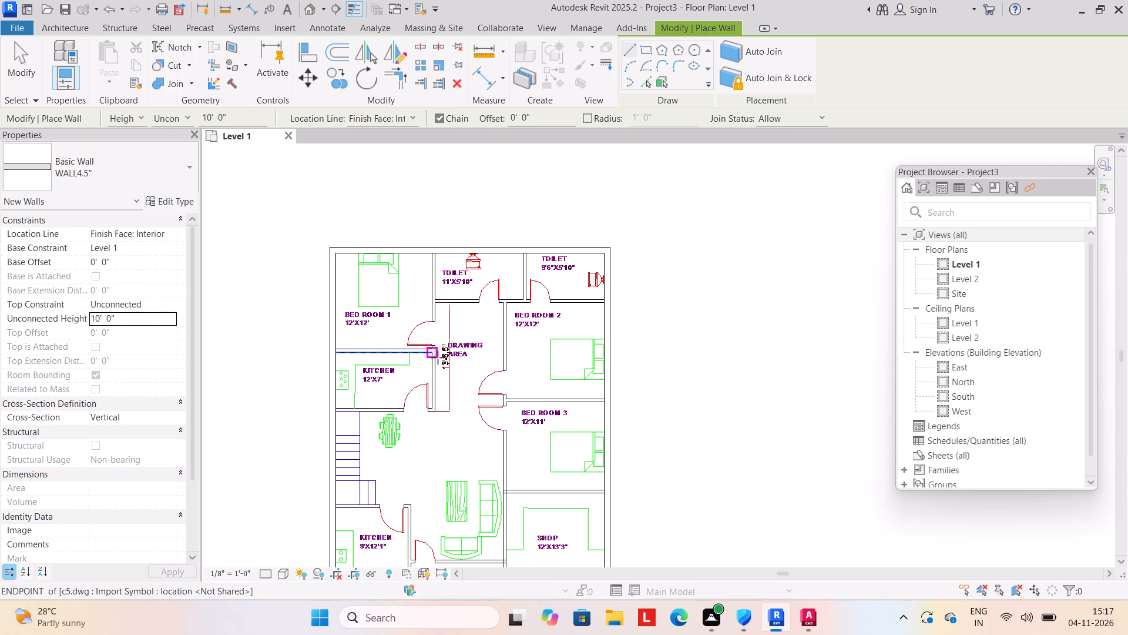
{"action": "scroll", "coordinate": [390, 376], "scroll_direction": "up", "scroll_amount": 4}
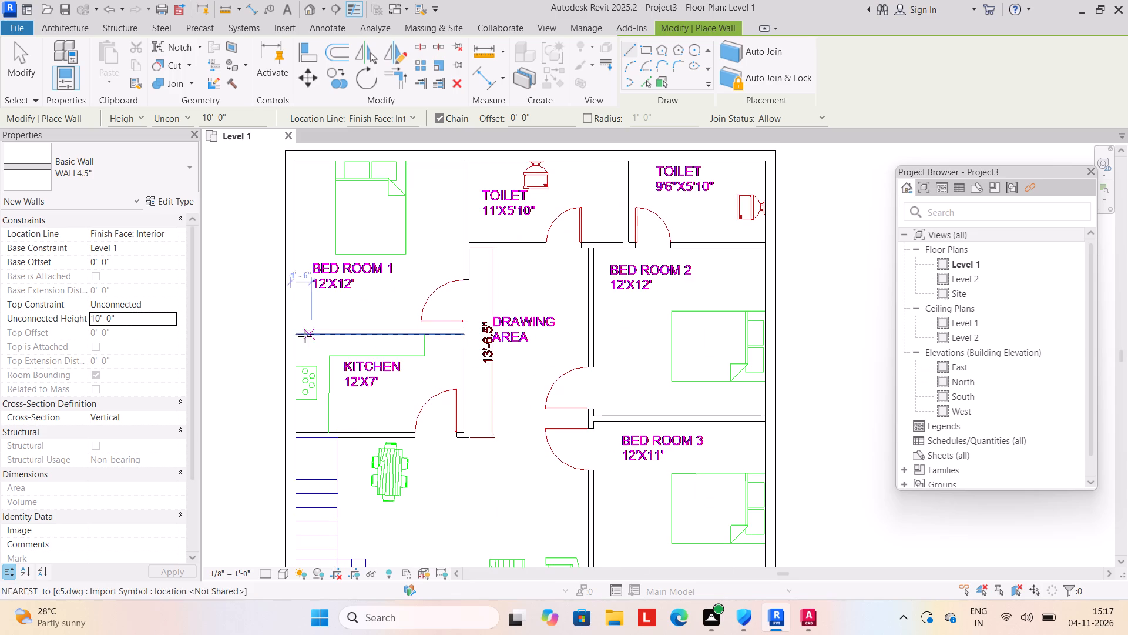
{"action": "left_click", "coordinate": [293, 335]}
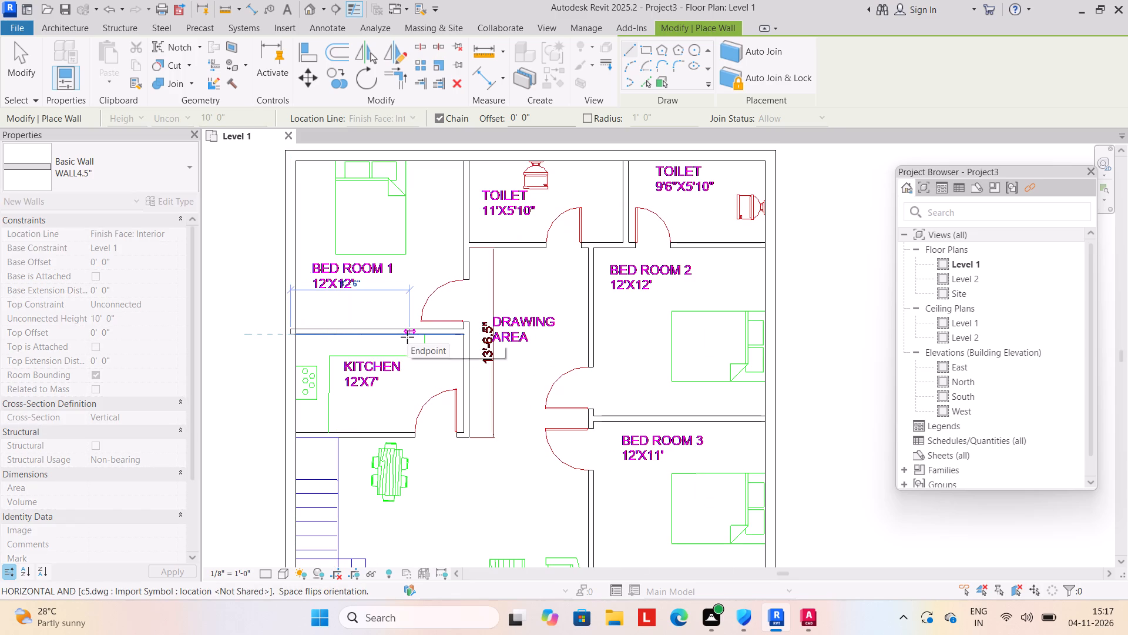
{"action": "key", "text": "Escape"}
{"action": "scroll", "coordinate": [313, 340], "scroll_direction": "up", "scroll_amount": 3}
{"action": "left_click", "coordinate": [289, 334]}
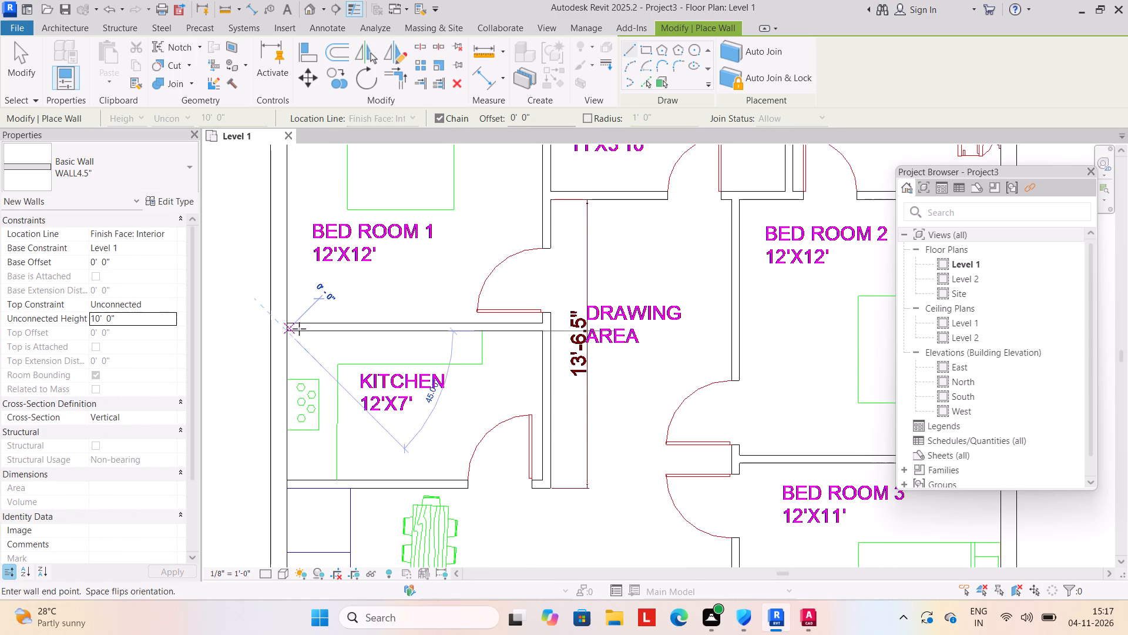
{"action": "left_click", "coordinate": [546, 328]}
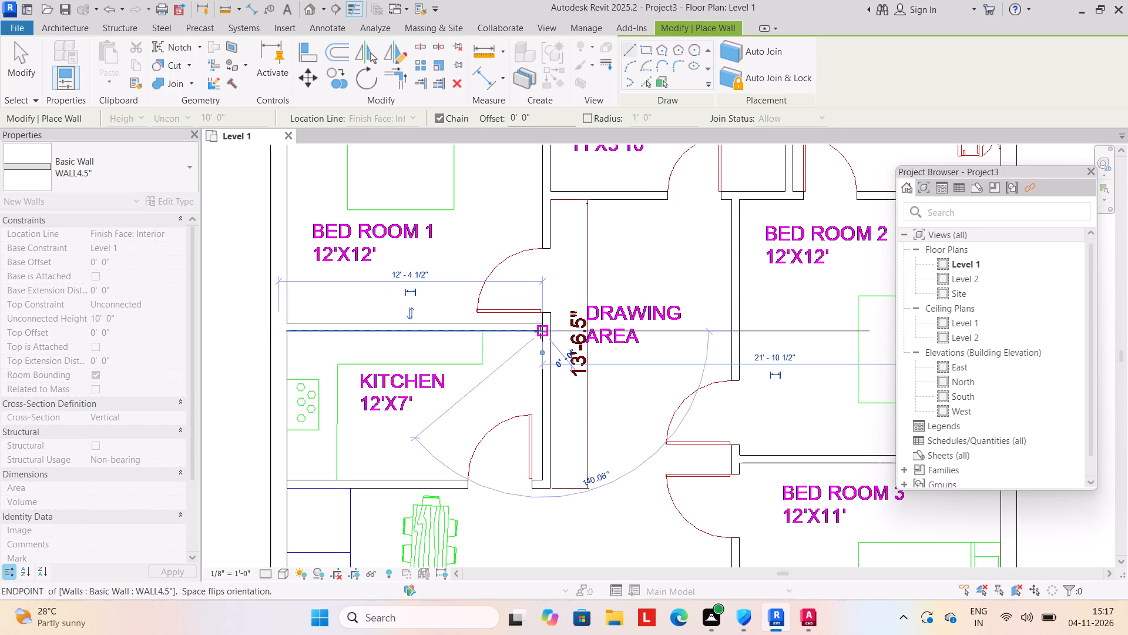
{"action": "key", "text": "Escape"}
Draw WALL4.5" walls along the drawing-area side of Bed Room 1 and the 12'X7' kitchen, then back along the kitchen's stair side to the outer wall.
{"action": "scroll", "coordinate": [497, 360], "scroll_direction": "down", "scroll_amount": 6}
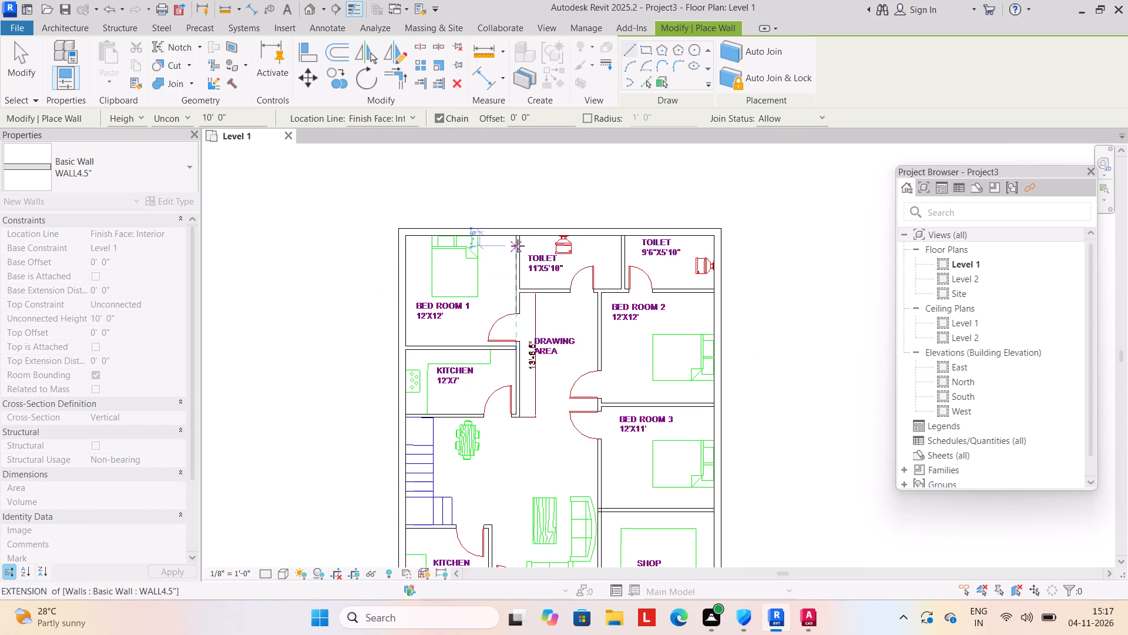
{"action": "left_click", "coordinate": [516, 239]}
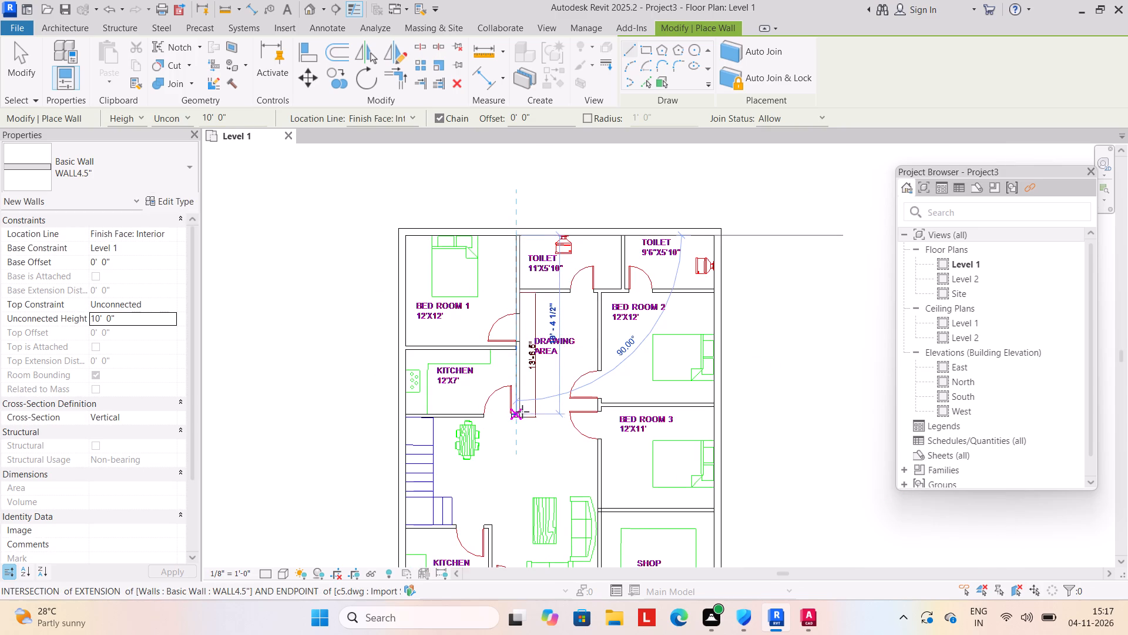
{"action": "left_click", "coordinate": [522, 415]}
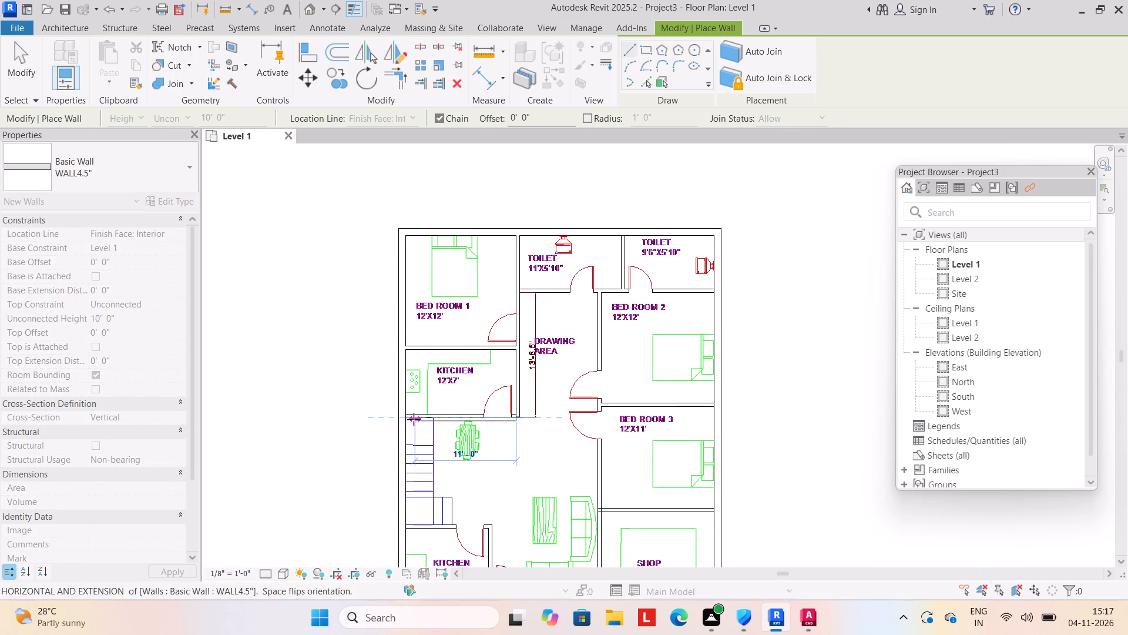
{"action": "key", "text": "space"}
{"action": "left_click", "coordinate": [408, 417]}
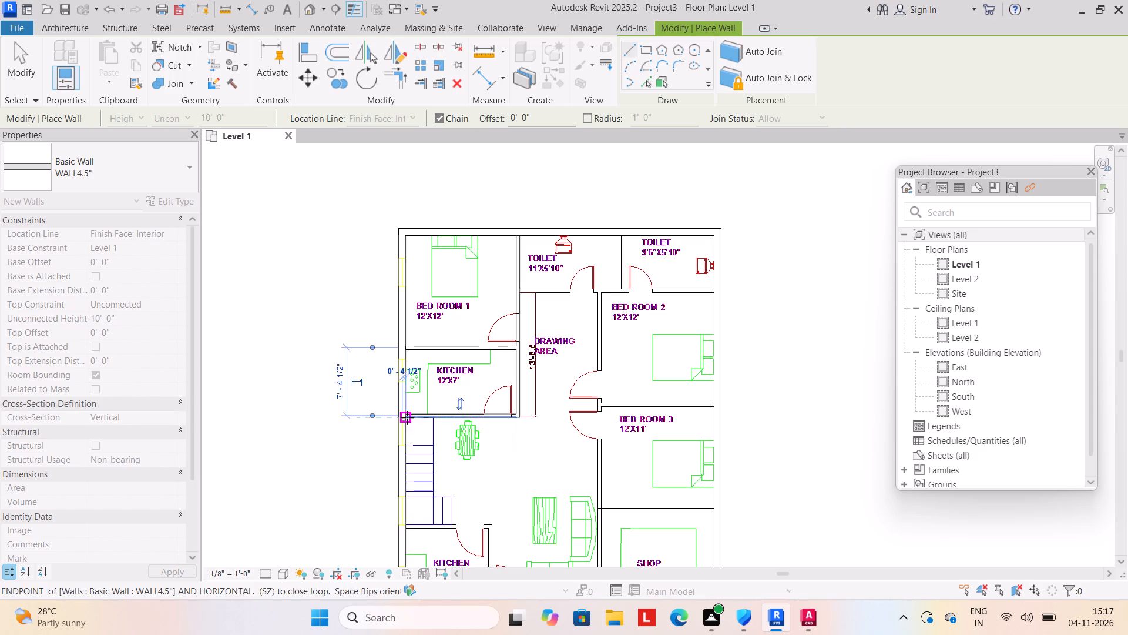
{"action": "key", "text": "Escape"}
Enclose the two toilets with WALL4.5" walls: one about 21' 1 1/2" long on their bedroom side and one 5' 10" partition between them.
{"action": "middle_click_drag", "start_coordinate": [533, 338], "coordinate": [460, 359]}
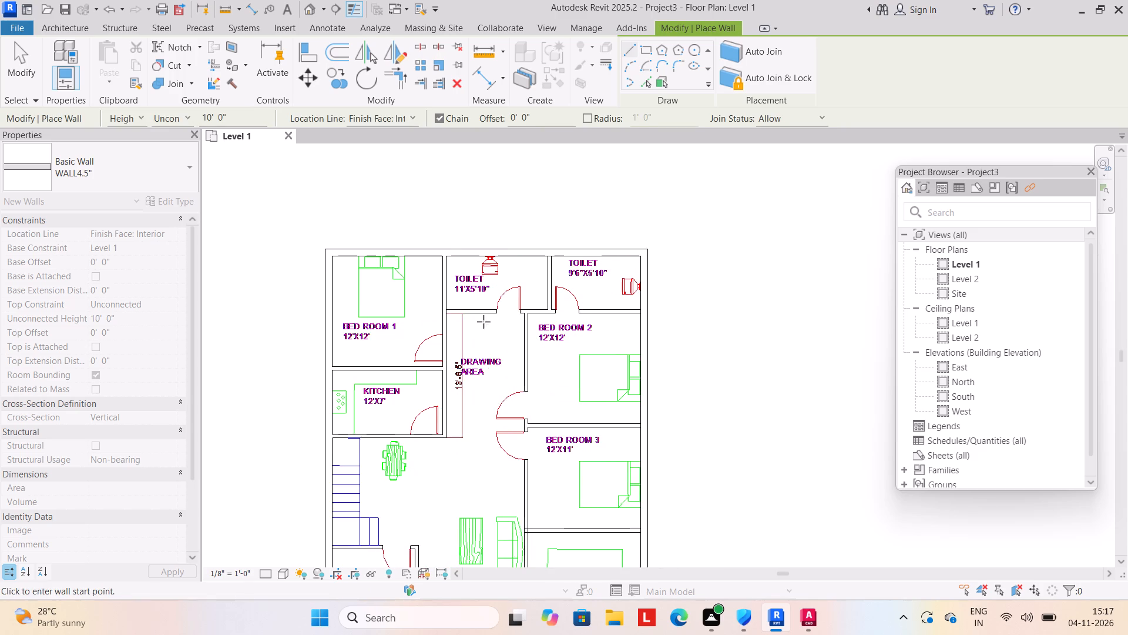
{"action": "scroll", "coordinate": [484, 310], "scroll_direction": "up", "scroll_amount": 5}
{"action": "left_click", "coordinate": [409, 316]}
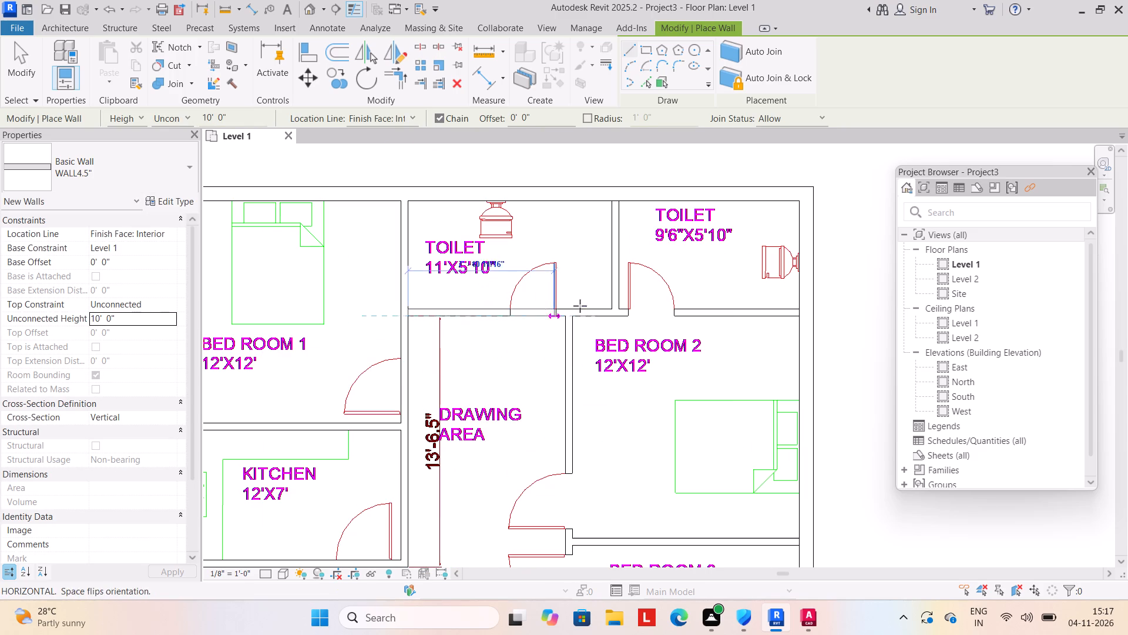
{"action": "left_click", "coordinate": [799, 314]}
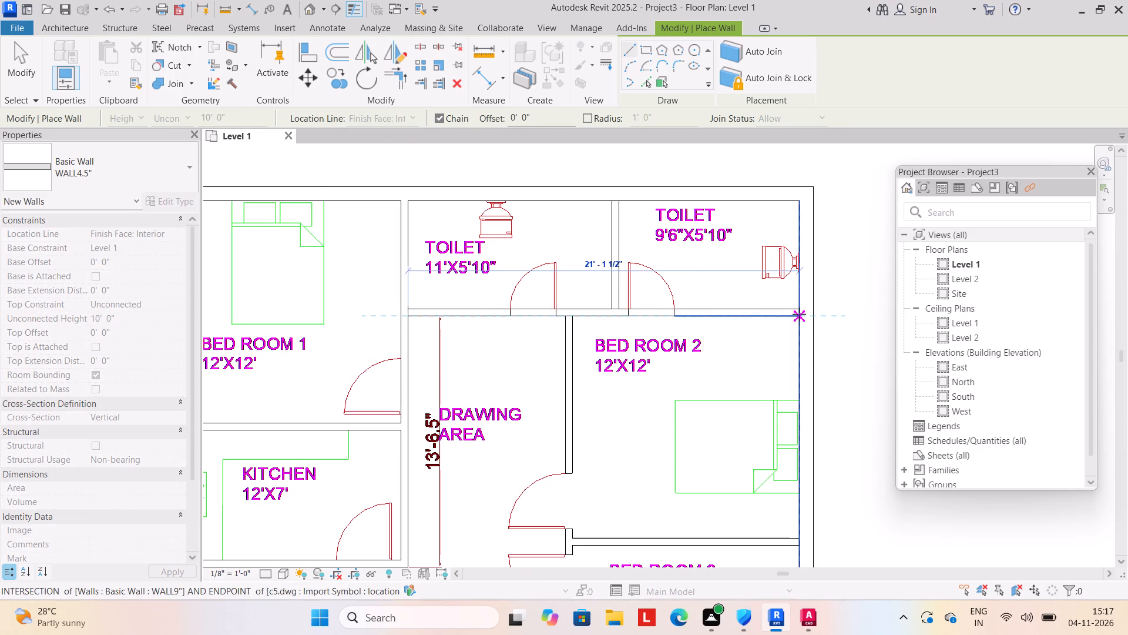
{"action": "key", "text": "Escape"}
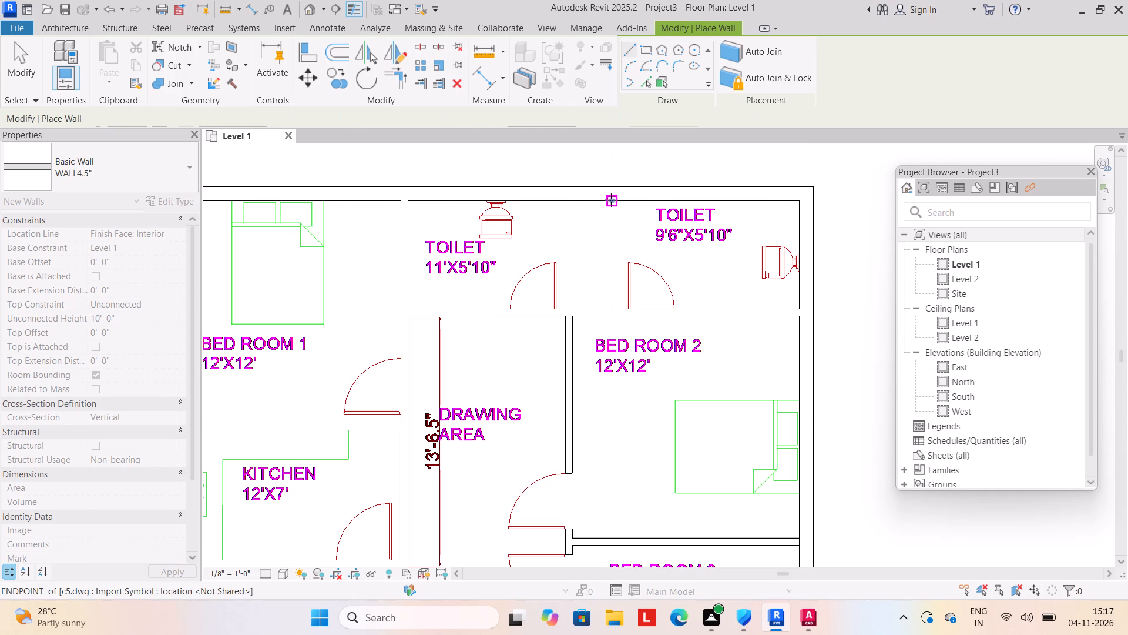
{"action": "left_click", "coordinate": [611, 202]}
{"action": "left_click", "coordinate": [613, 308]}
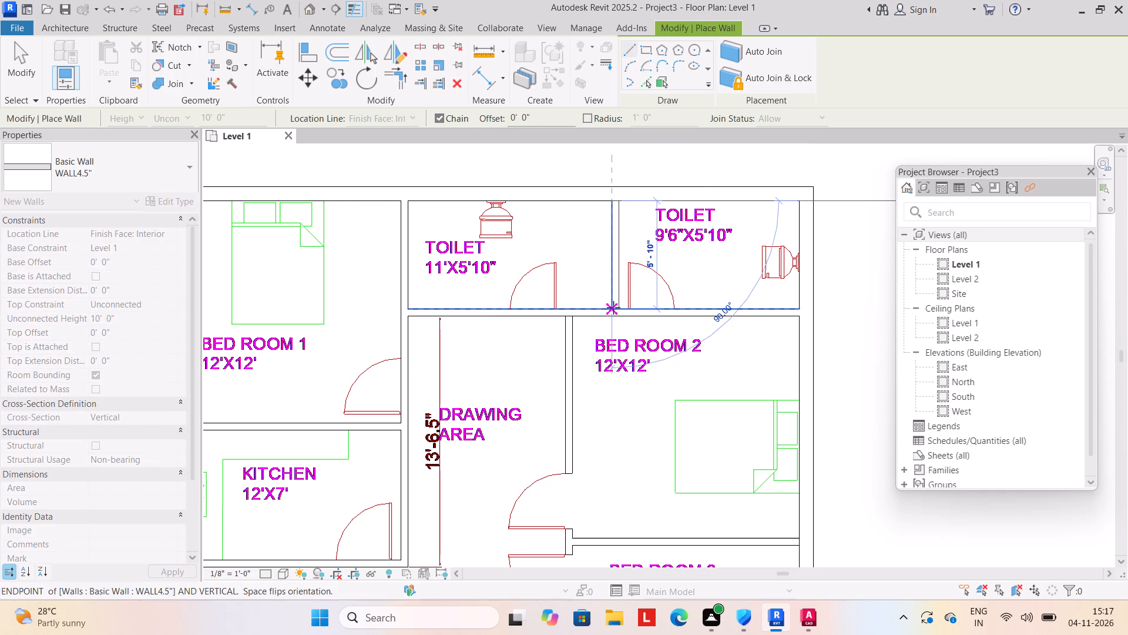
{"action": "key", "text": "Escape"}
Draw a WALL4.5" wall about 37' 3 1/2" long from the toilet wall past Bed Rooms 2 and 3 and the shop to the front outer wall.
{"action": "scroll", "coordinate": [517, 360], "scroll_direction": "down", "scroll_amount": 2}
{"action": "middle_click_drag", "start_coordinate": [514, 364], "coordinate": [510, 295]}
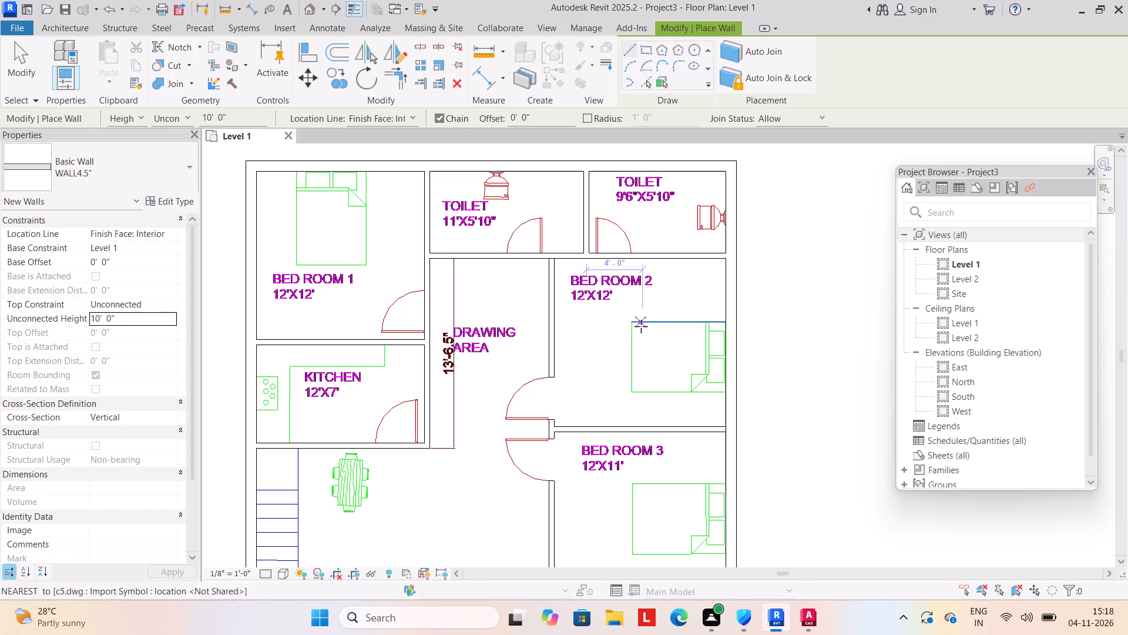
{"action": "scroll", "coordinate": [607, 322], "scroll_direction": "up", "scroll_amount": 4}
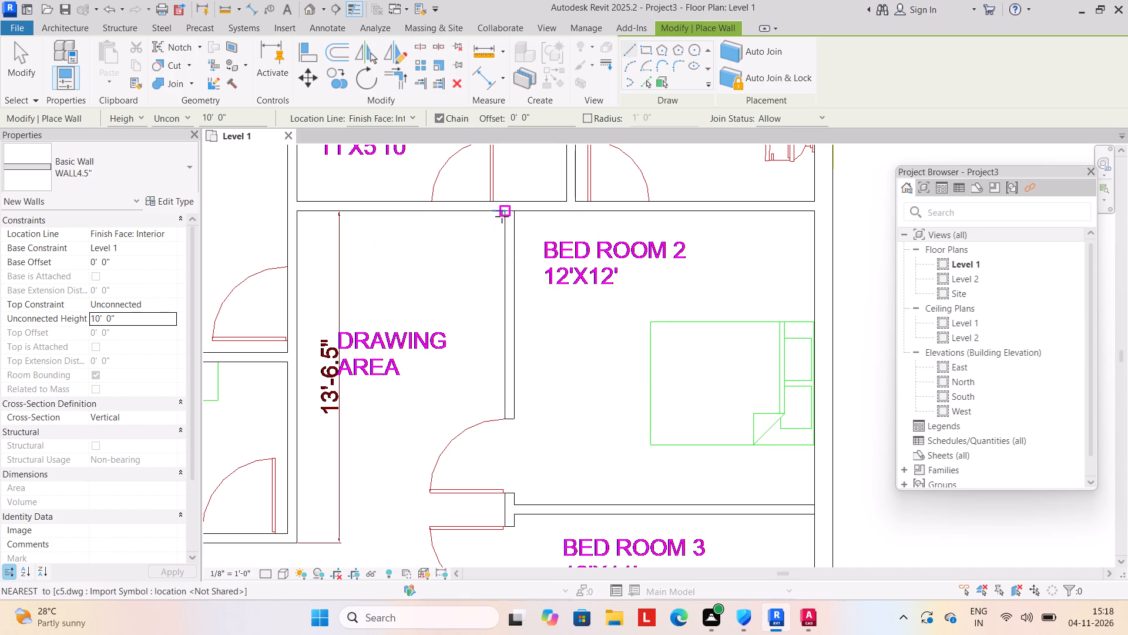
{"action": "left_click", "coordinate": [505, 215]}
{"action": "scroll", "coordinate": [499, 480], "scroll_direction": "down", "scroll_amount": 2}
{"action": "middle_click_drag", "start_coordinate": [497, 483], "coordinate": [493, 390]}
{"action": "scroll", "coordinate": [503, 529], "scroll_direction": "down", "scroll_amount": 3}
{"action": "middle_click_drag", "start_coordinate": [503, 530], "coordinate": [498, 372]}
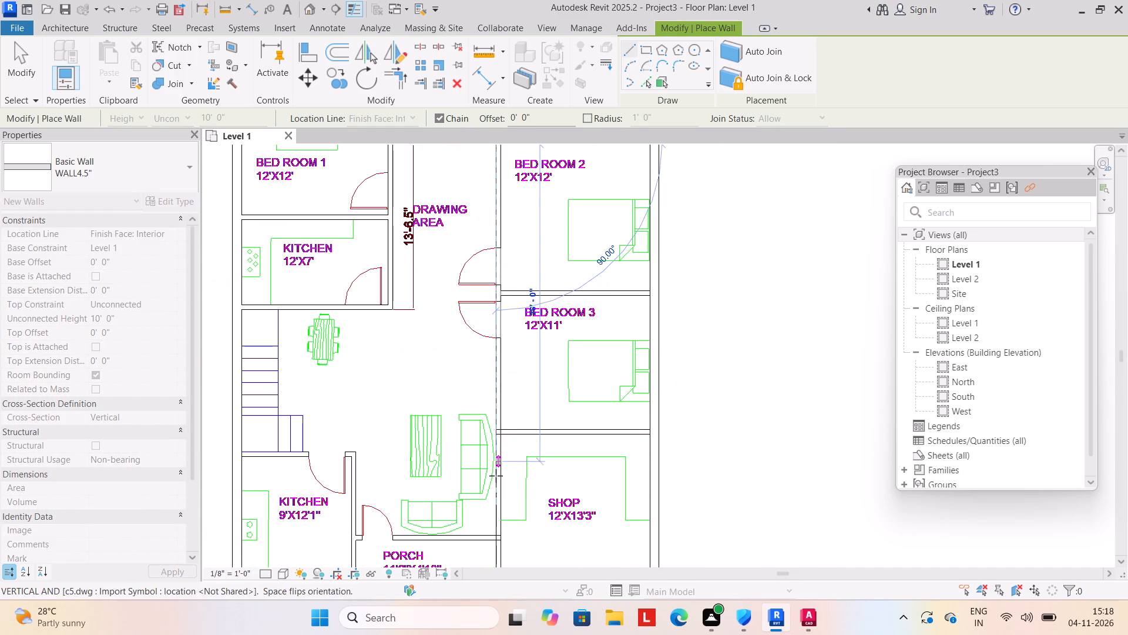
{"action": "scroll", "coordinate": [501, 506], "scroll_direction": "down", "scroll_amount": 4}
{"action": "middle_click_drag", "start_coordinate": [501, 503], "coordinate": [484, 386]}
{"action": "left_click", "coordinate": [481, 443]}
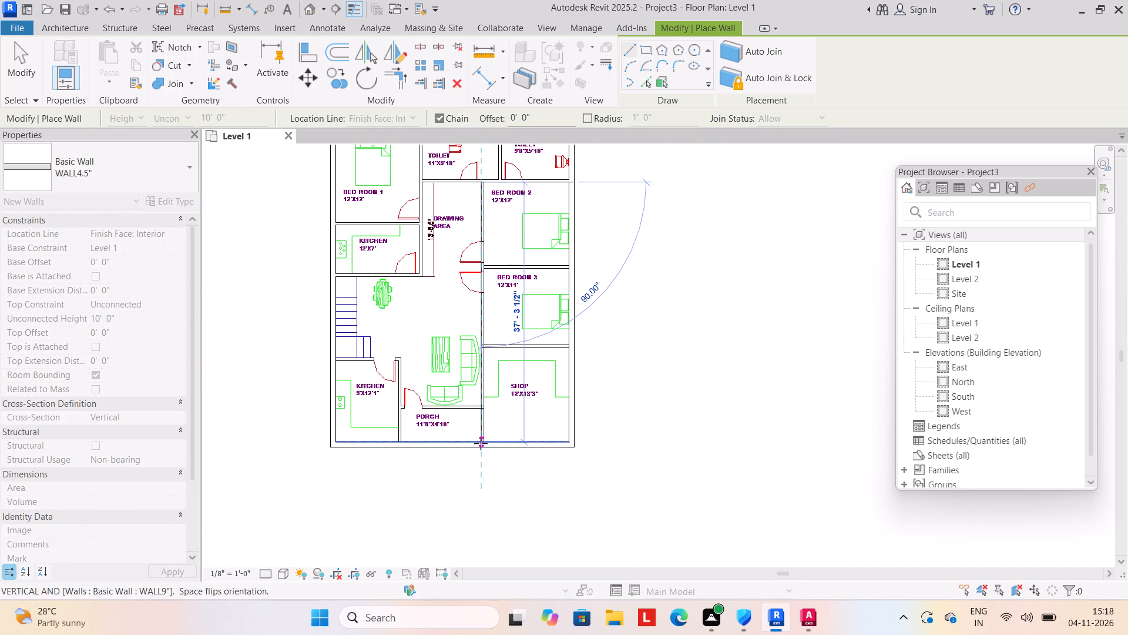
{"action": "key", "text": "Escape"}
Draw the WALL4.5" partition between Bed Room 3 and the shop, ending at the outer wall.
{"action": "scroll", "coordinate": [512, 320], "scroll_direction": "up", "scroll_amount": 5}
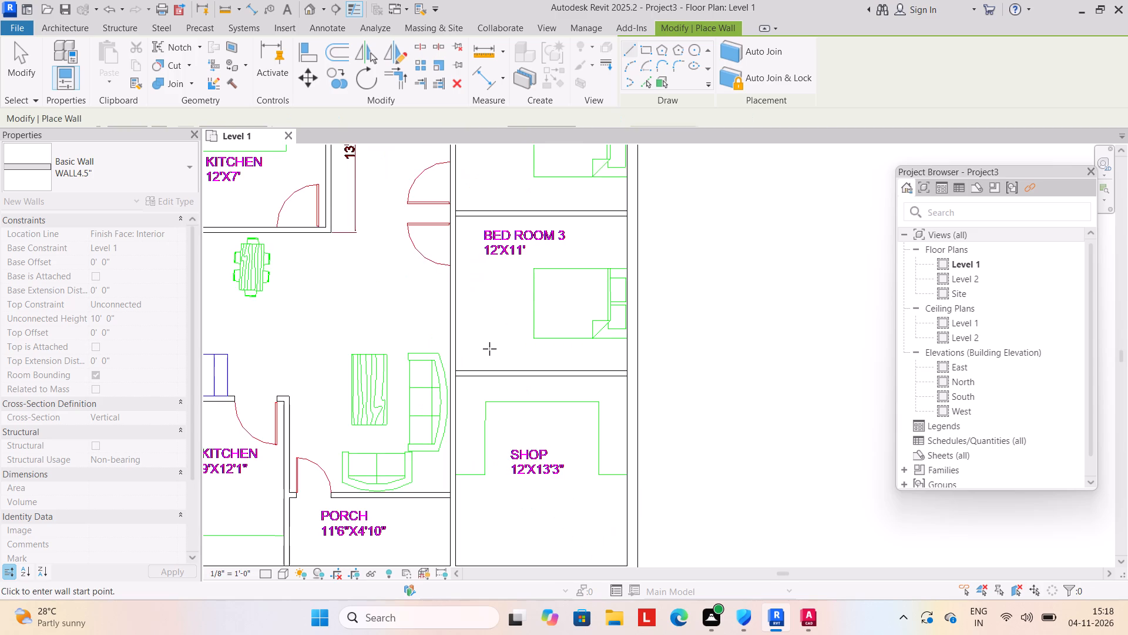
{"action": "scroll", "coordinate": [489, 355], "scroll_direction": "up", "scroll_amount": 5}
{"action": "left_click", "coordinate": [421, 392]}
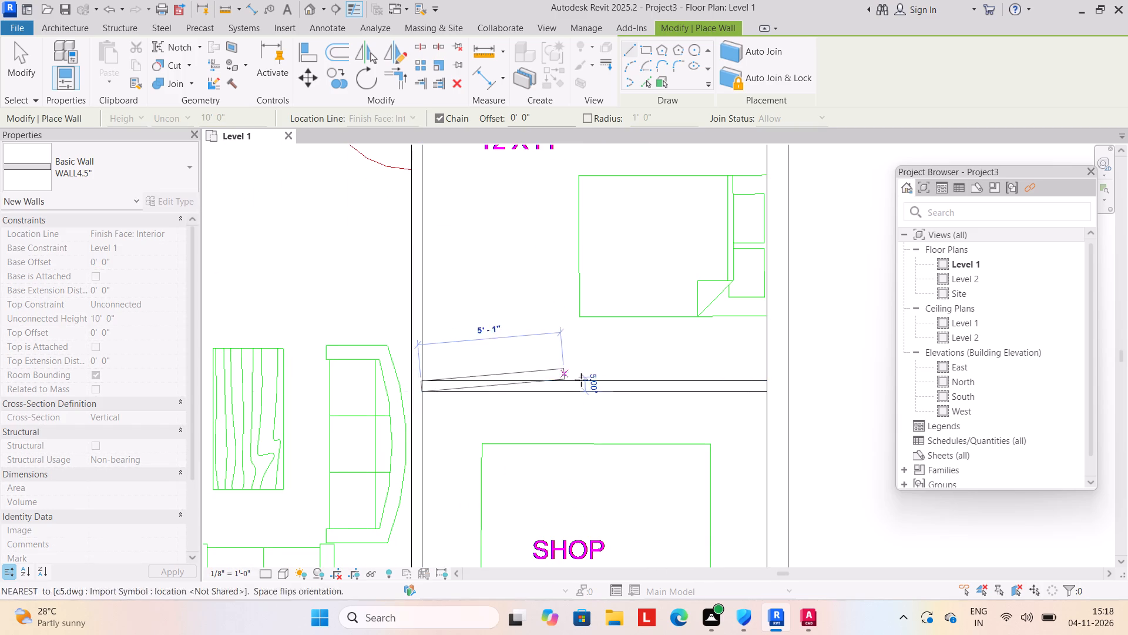
{"action": "left_click", "coordinate": [768, 393]}
{"action": "key", "text": "Escape"}
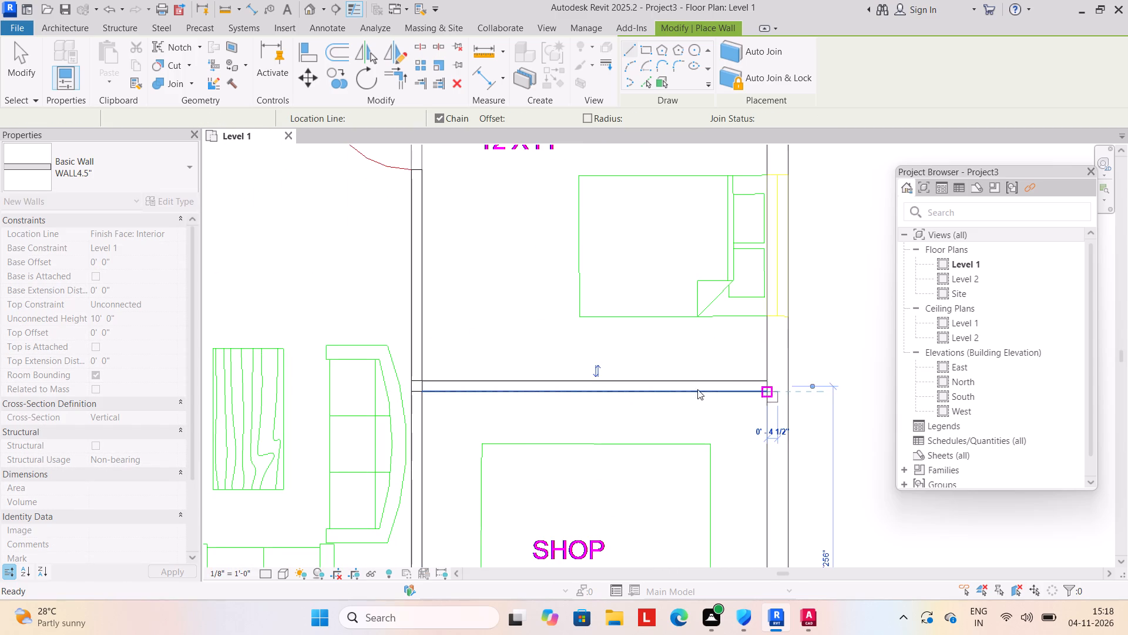
Draw the WALL4.5" partition between Bed Room 2 and Bed Room 3, ending at the outer wall.
{"action": "scroll", "coordinate": [613, 373], "scroll_direction": "down", "scroll_amount": 5}
{"action": "scroll", "coordinate": [523, 205], "scroll_direction": "up", "scroll_amount": 2}
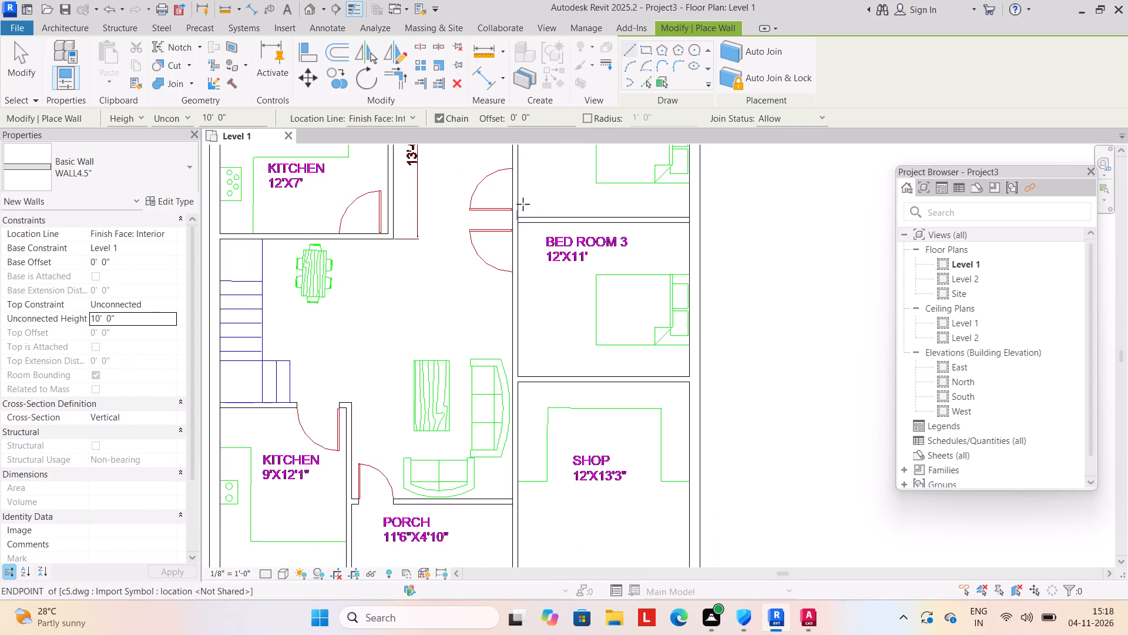
{"action": "scroll", "coordinate": [523, 204], "scroll_direction": "up", "scroll_amount": 2}
{"action": "left_click", "coordinate": [516, 238]}
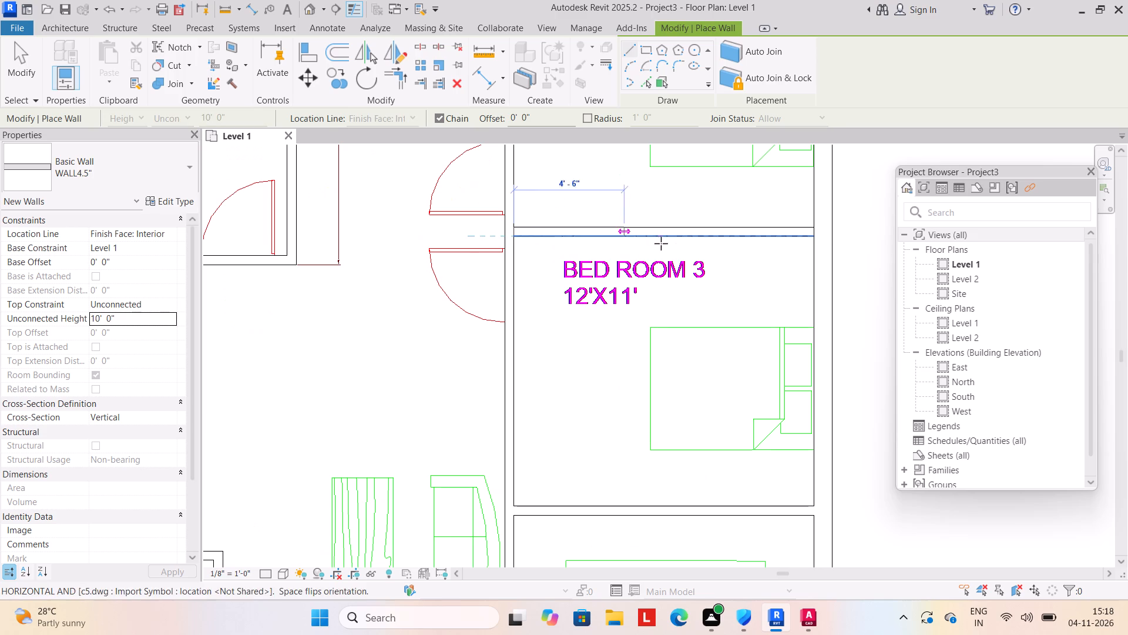
{"action": "left_click", "coordinate": [813, 233]}
{"action": "key", "text": "Escape"}
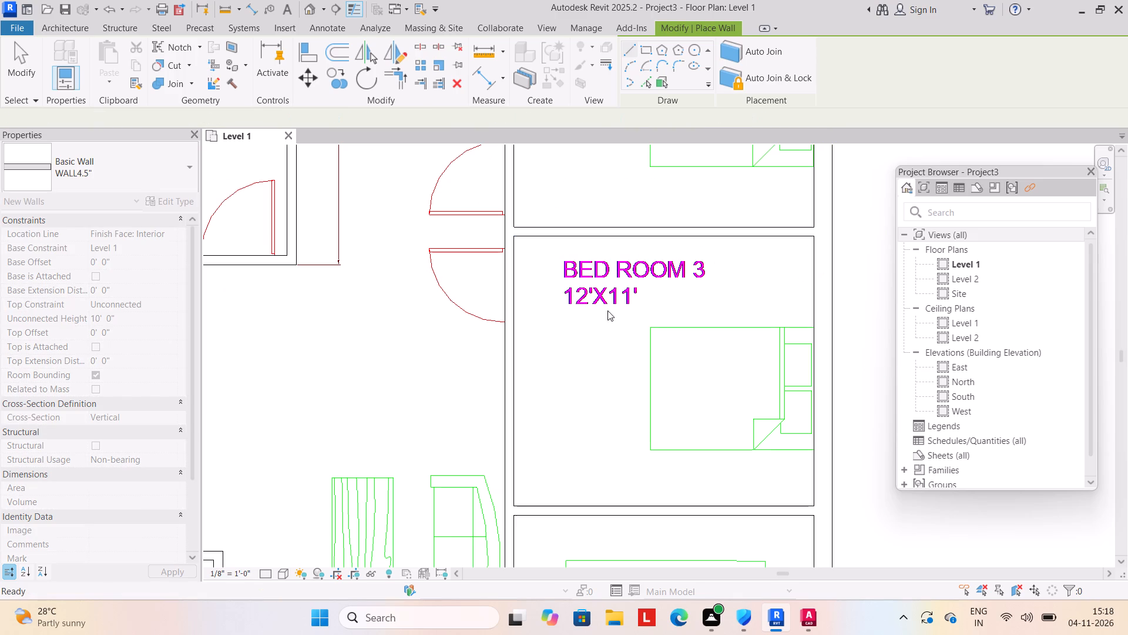
Draw a WALL4.5" wall about 9' 5" long between the stairs and the 9'X12'1" kitchen, starting at the outer wall.
{"action": "scroll", "coordinate": [479, 393], "scroll_direction": "down", "scroll_amount": 7}
{"action": "middle_click_drag", "start_coordinate": [464, 398], "coordinate": [518, 347]}
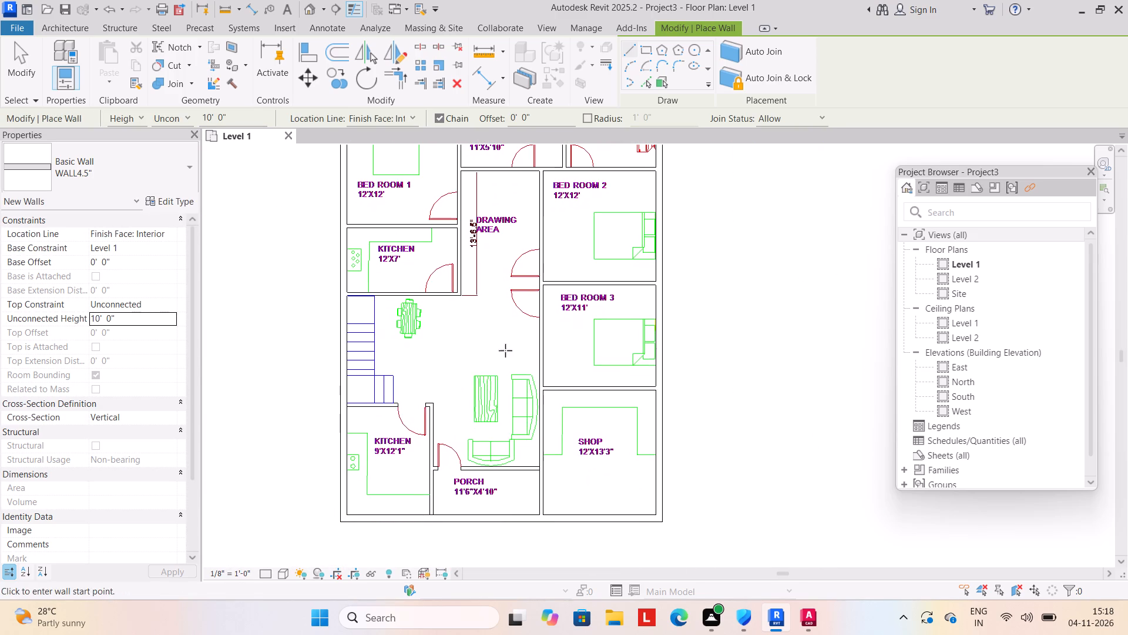
{"action": "scroll", "coordinate": [357, 414], "scroll_direction": "up", "scroll_amount": 5}
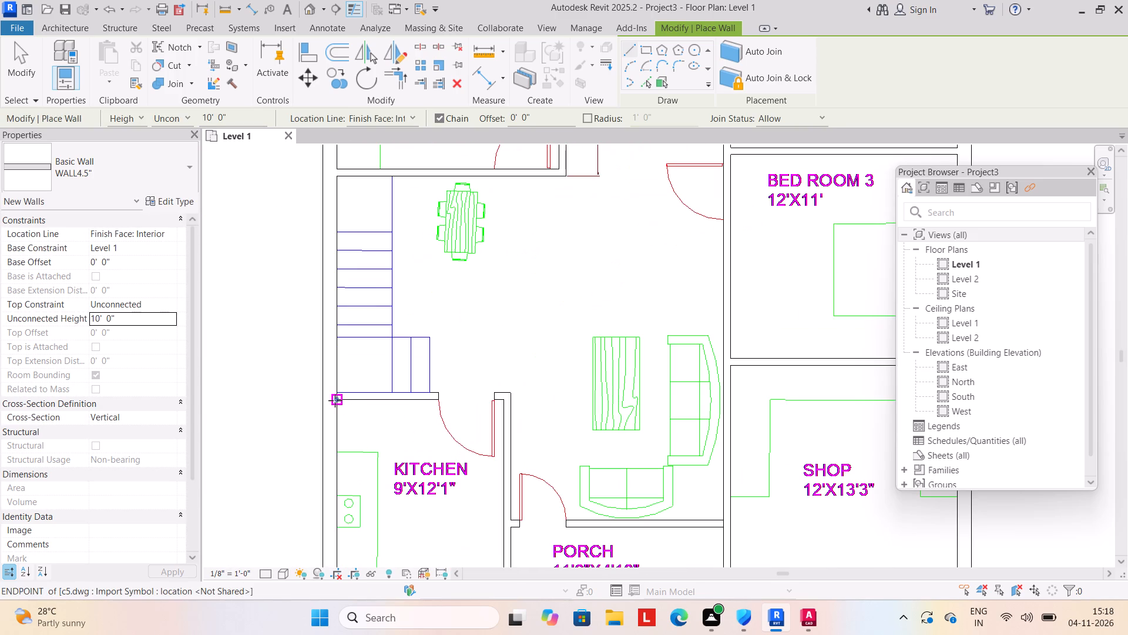
{"action": "left_click_drag", "start_coordinate": [335, 400], "coordinate": [340, 399]}
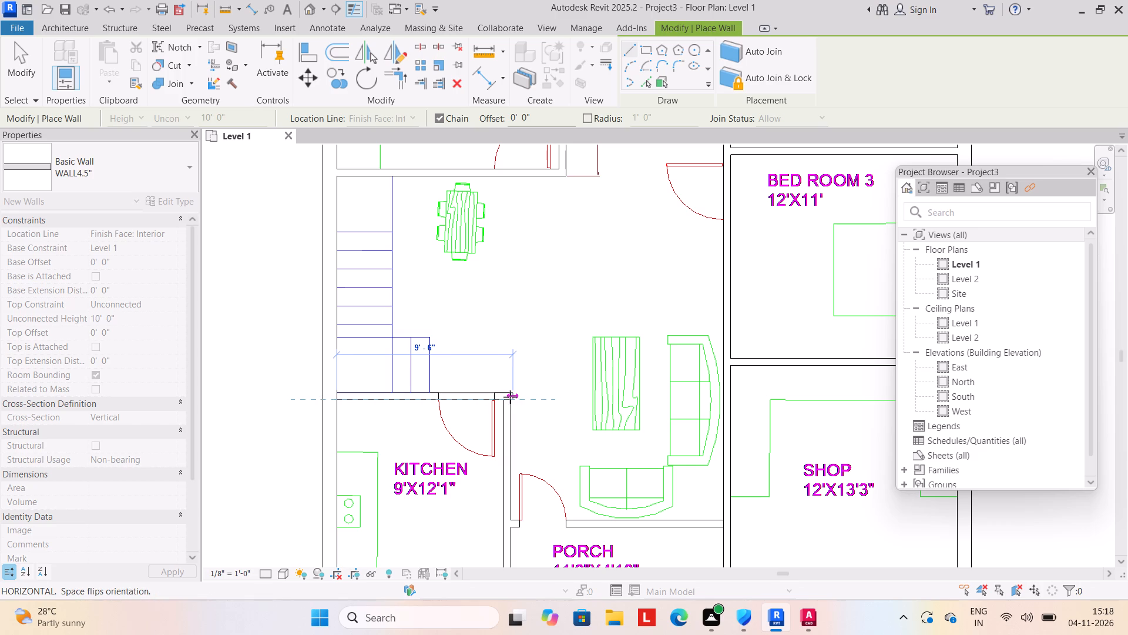
{"action": "scroll", "coordinate": [508, 397], "scroll_direction": "up", "scroll_amount": 4}
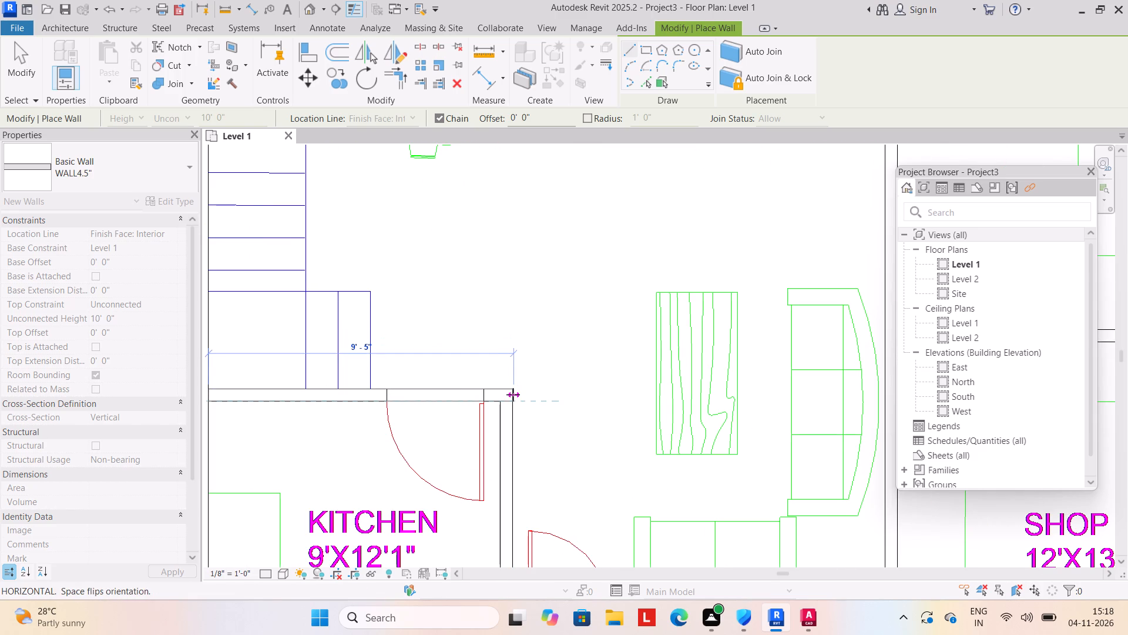
{"action": "left_click", "coordinate": [513, 395]}
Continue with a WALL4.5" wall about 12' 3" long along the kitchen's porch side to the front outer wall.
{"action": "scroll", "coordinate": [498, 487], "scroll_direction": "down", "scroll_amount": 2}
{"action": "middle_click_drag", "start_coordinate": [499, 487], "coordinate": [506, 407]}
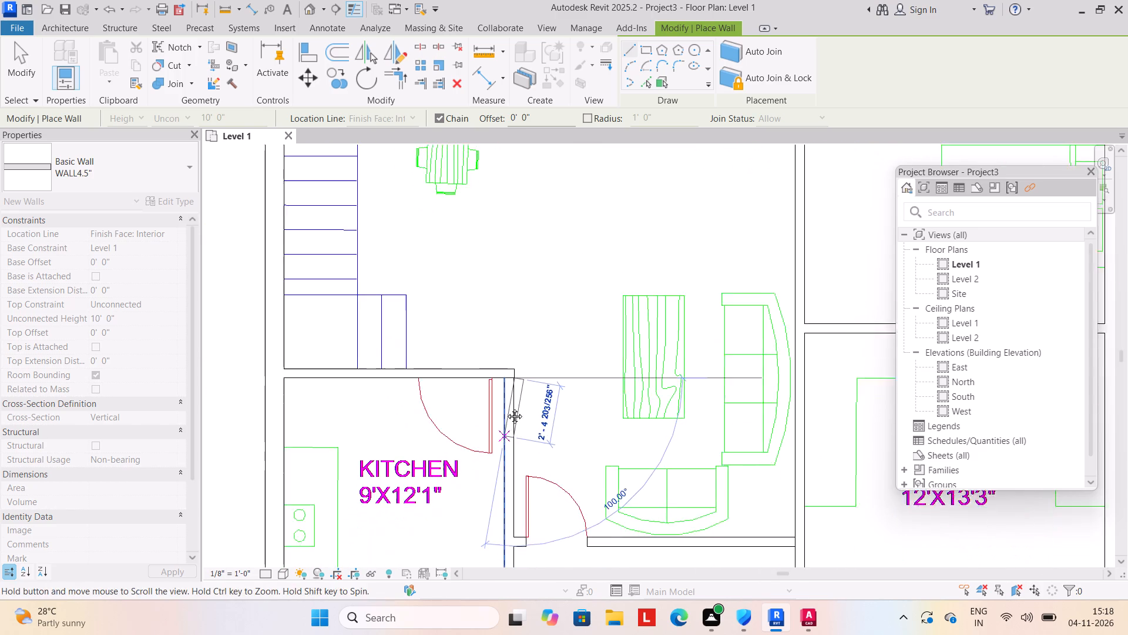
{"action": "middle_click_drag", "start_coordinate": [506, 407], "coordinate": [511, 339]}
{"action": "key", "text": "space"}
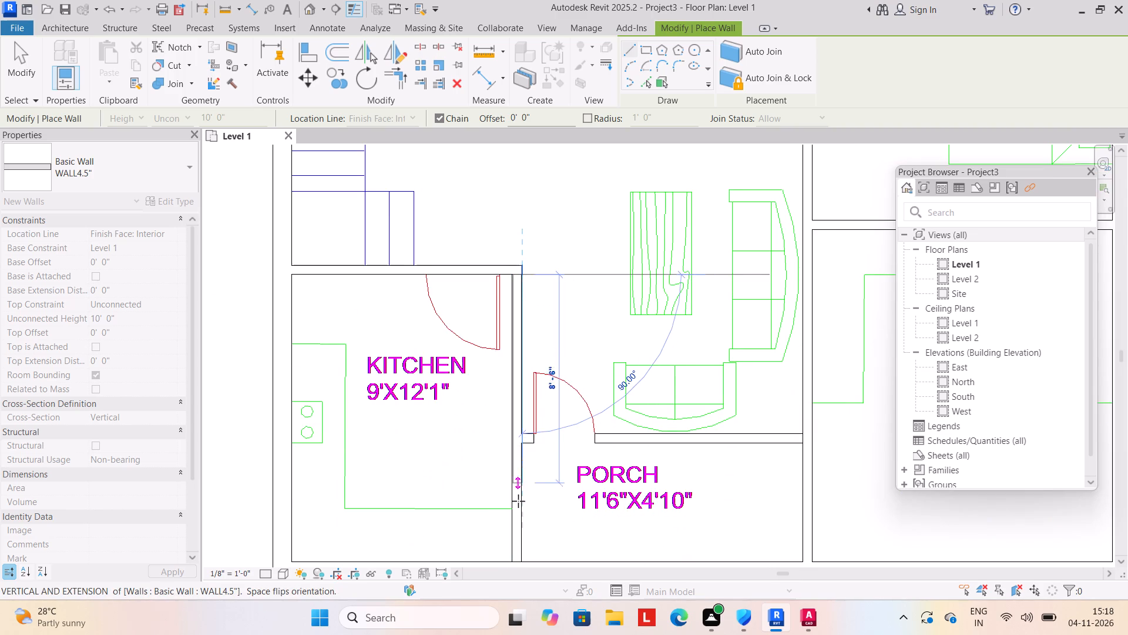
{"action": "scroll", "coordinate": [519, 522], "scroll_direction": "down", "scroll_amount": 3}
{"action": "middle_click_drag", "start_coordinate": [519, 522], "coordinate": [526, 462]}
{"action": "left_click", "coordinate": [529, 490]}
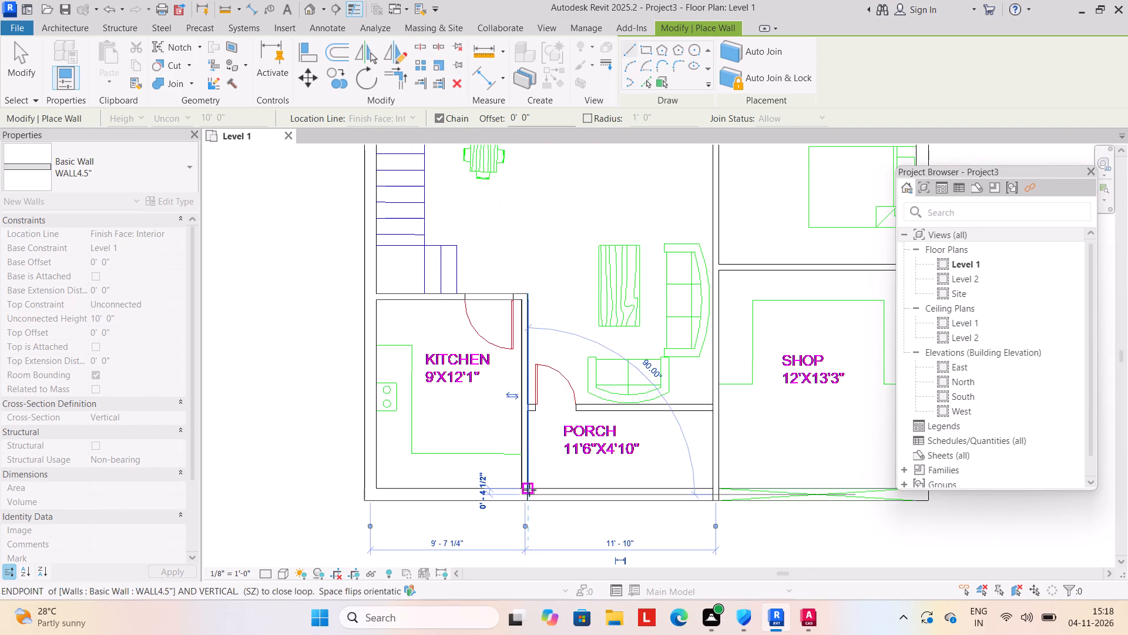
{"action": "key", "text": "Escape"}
Draw the WALL4.5" wall between the porch and the drawing area, from the kitchen wall to the shop wall.
{"action": "scroll", "coordinate": [578, 417], "scroll_direction": "up", "scroll_amount": 4}
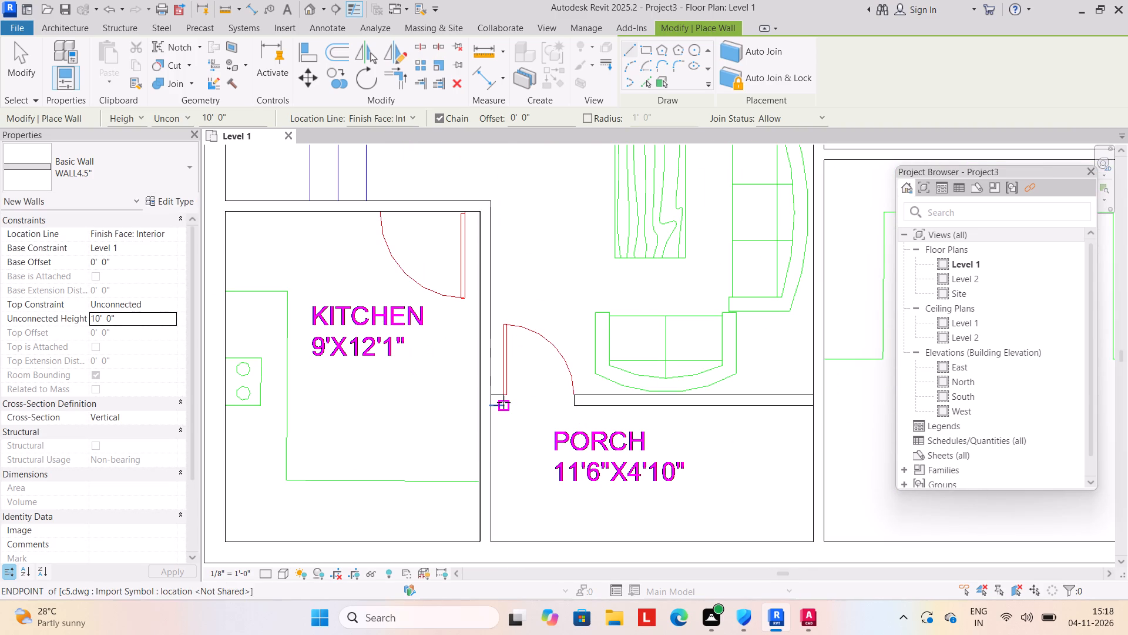
{"action": "left_click", "coordinate": [495, 405]}
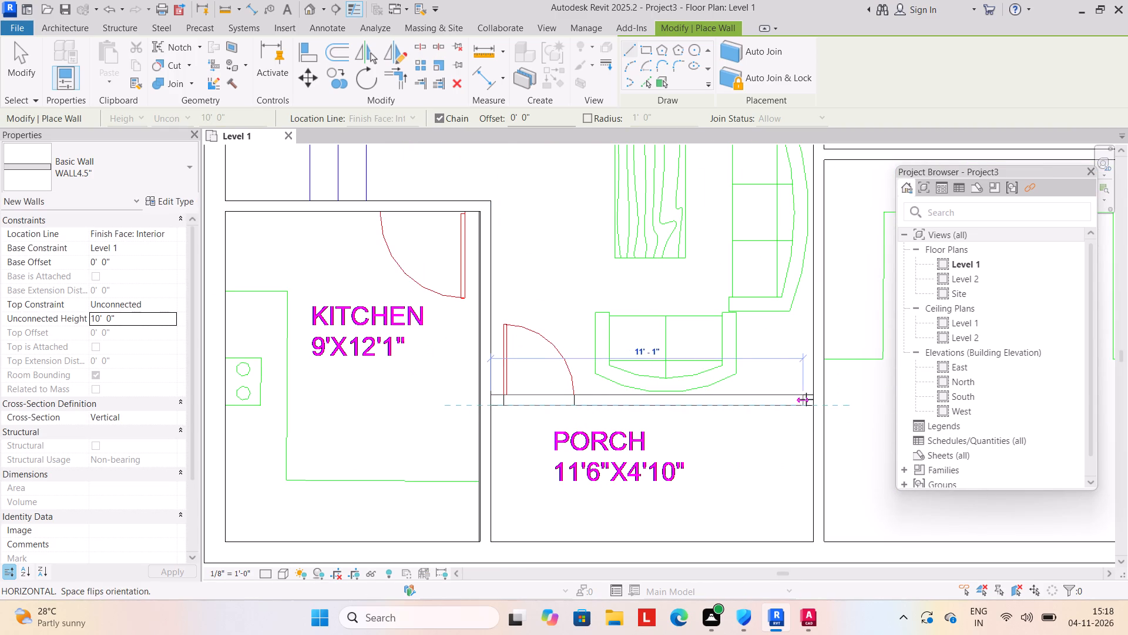
{"action": "left_click", "coordinate": [818, 403]}
{"action": "key", "text": "Escape"}
{"action": "key", "text": "Escape"}
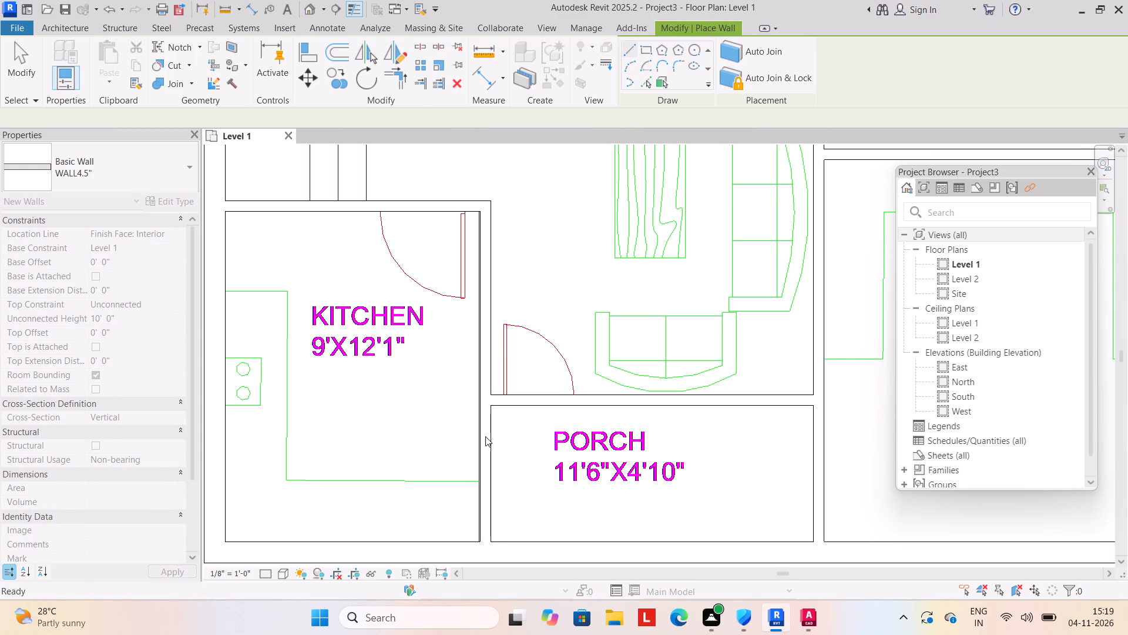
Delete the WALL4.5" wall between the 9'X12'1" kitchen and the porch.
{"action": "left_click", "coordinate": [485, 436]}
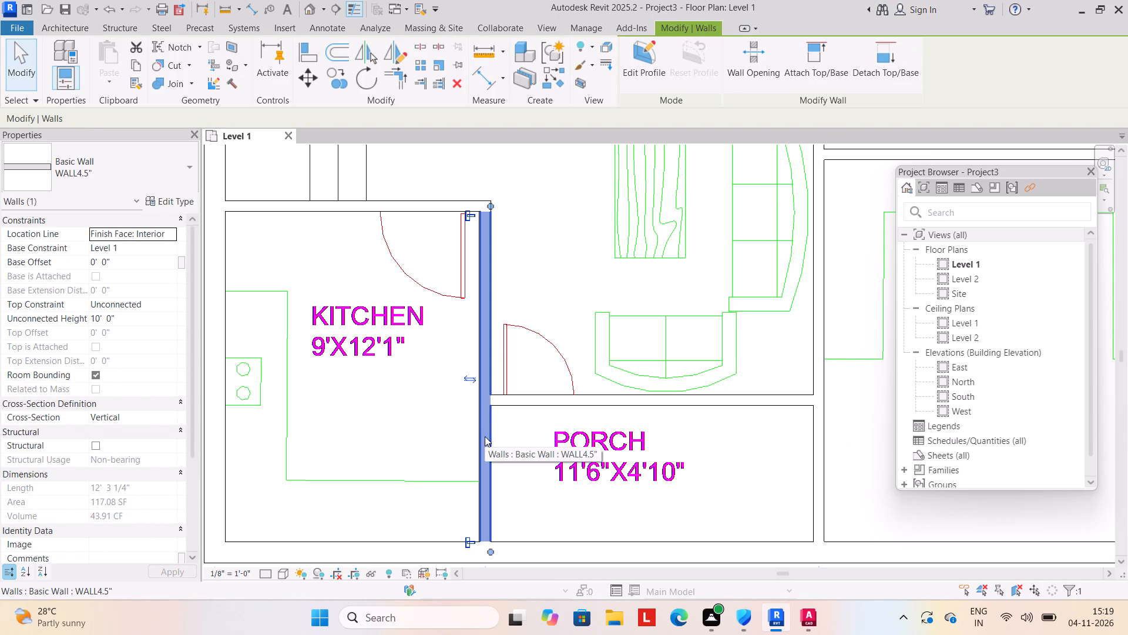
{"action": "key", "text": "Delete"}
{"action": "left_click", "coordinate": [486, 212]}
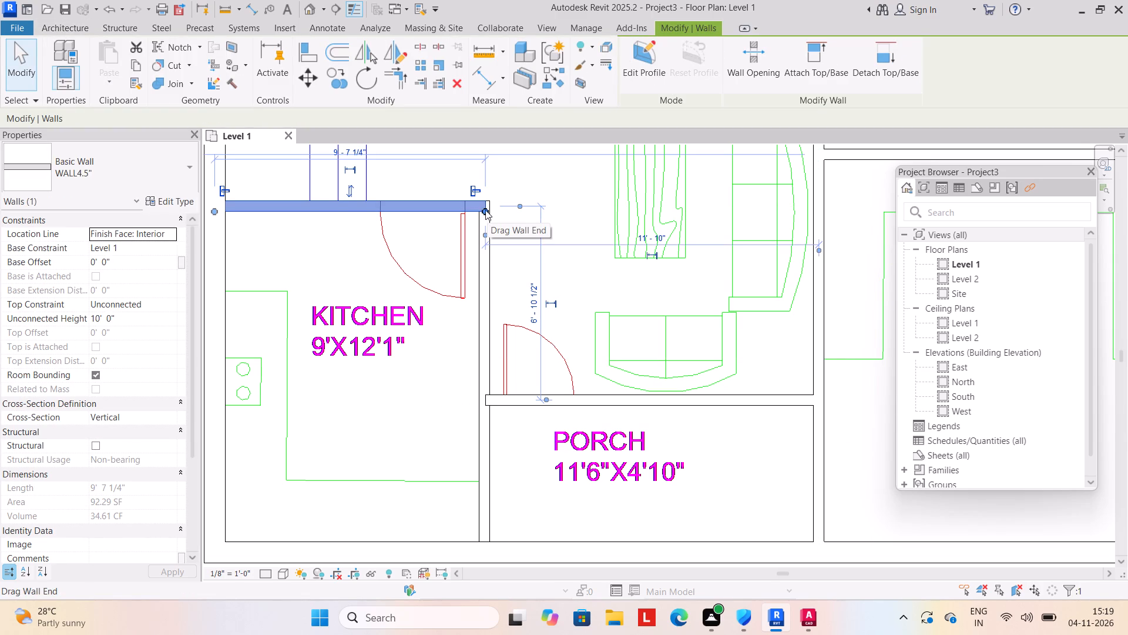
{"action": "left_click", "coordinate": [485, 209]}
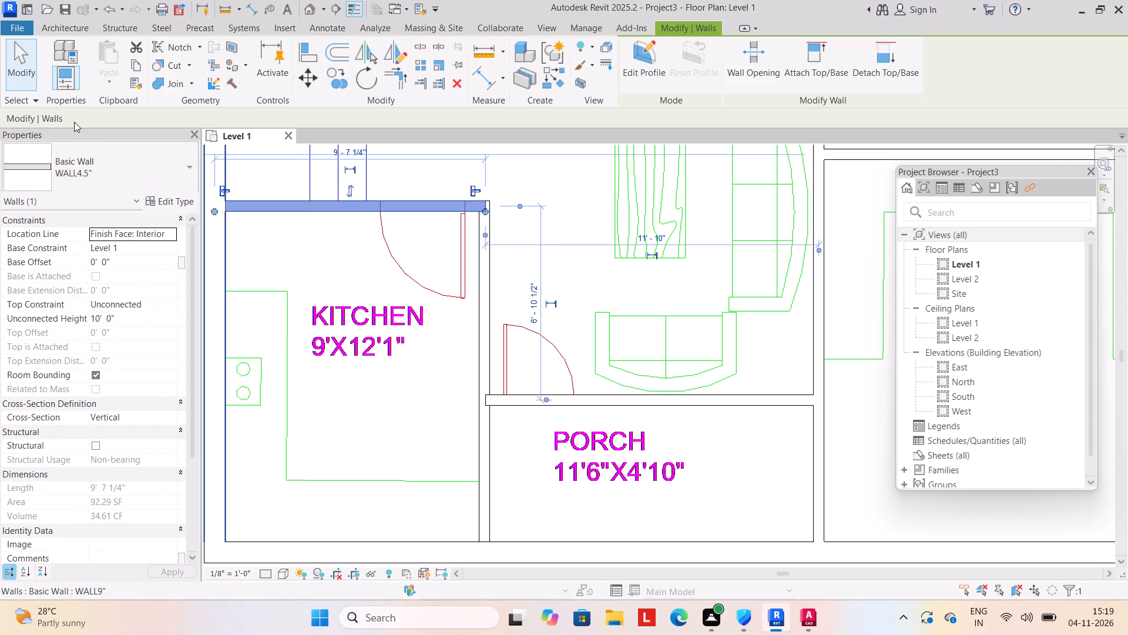
Draw the WALL4.5" wall between the 9'X12'1" kitchen and the porch, from the front outer wall to the stair-side wall's end.
{"action": "left_click", "coordinate": [15, 68]}
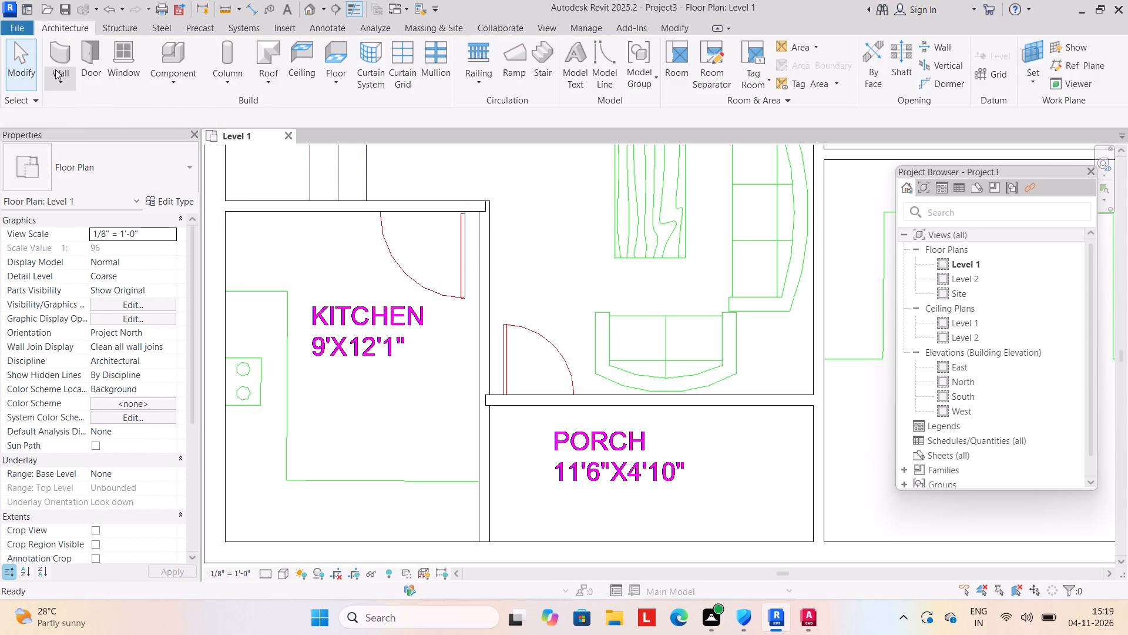
{"action": "left_click", "coordinate": [57, 79]}
{"action": "left_click", "coordinate": [86, 104]}
{"action": "left_click", "coordinate": [492, 543]}
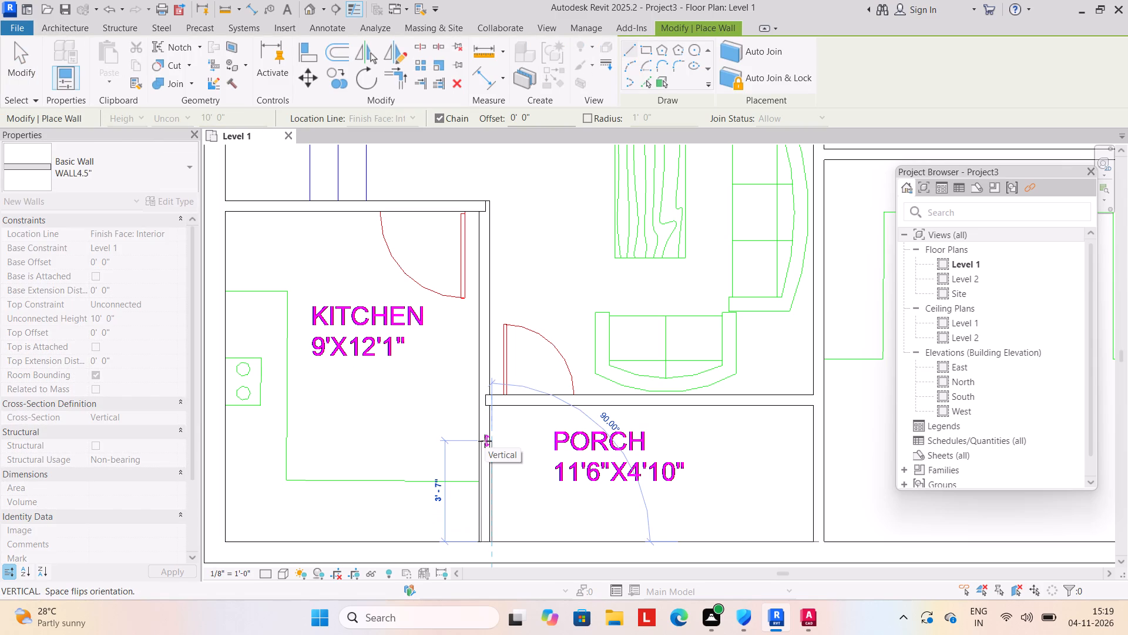
{"action": "key", "text": "Escape"}
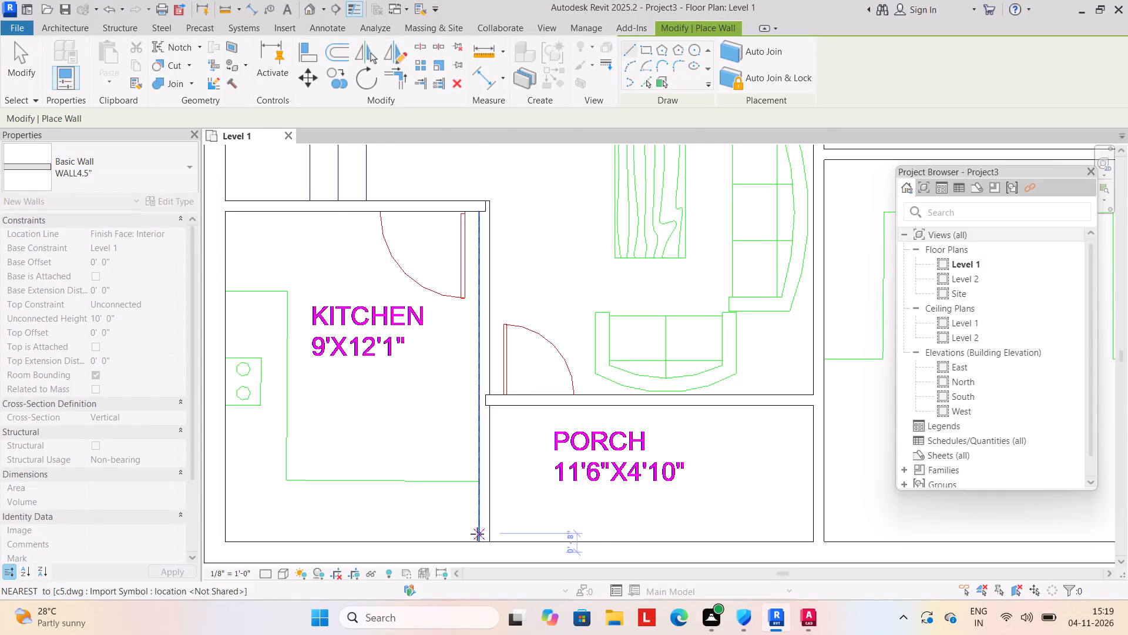
{"action": "scroll", "coordinate": [477, 534], "scroll_direction": "up", "scroll_amount": 5}
{"action": "left_click", "coordinate": [482, 551]}
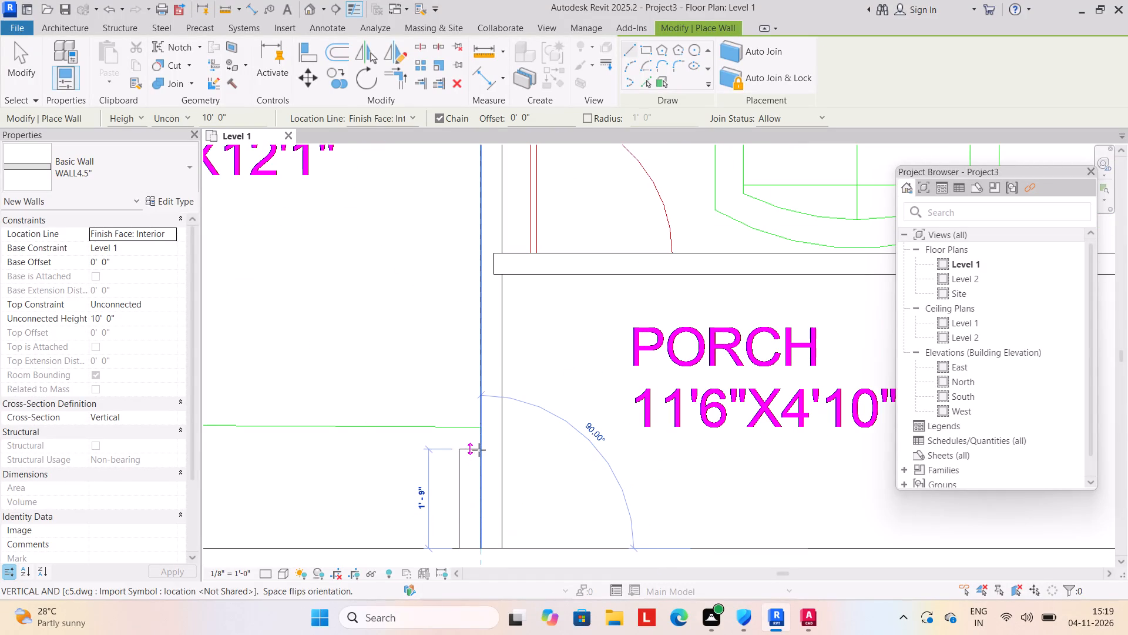
{"action": "key", "text": "space"}
{"action": "scroll", "coordinate": [484, 359], "scroll_direction": "down", "scroll_amount": 4}
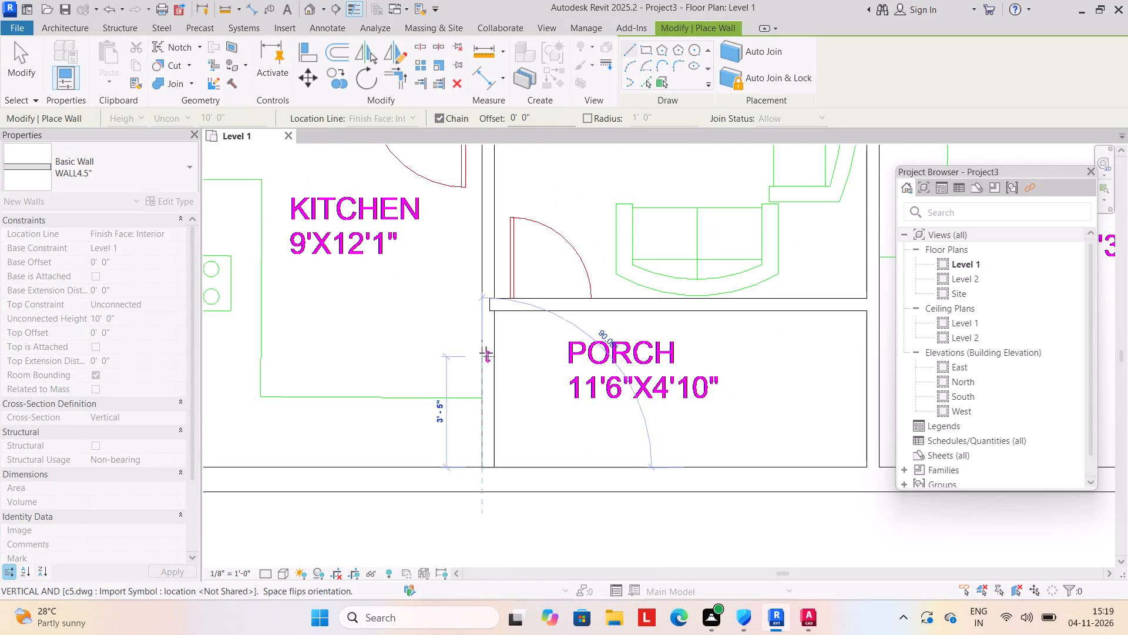
{"action": "middle_click_drag", "start_coordinate": [478, 189], "coordinate": [471, 305]}
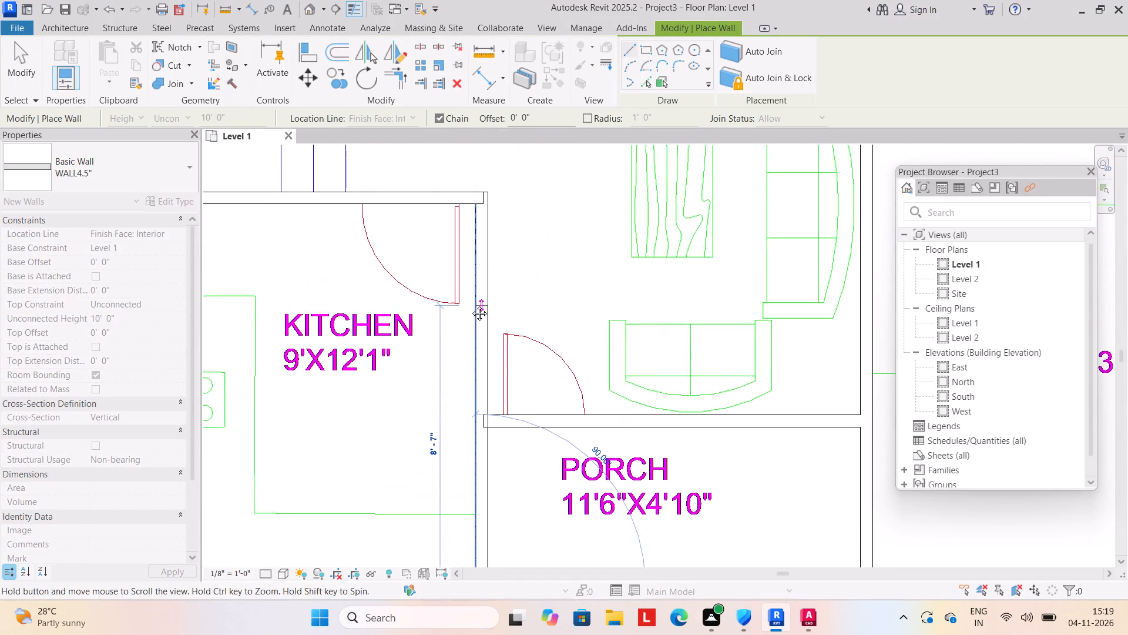
{"action": "middle_click_drag", "start_coordinate": [471, 305], "coordinate": [471, 299]}
{"action": "left_click", "coordinate": [481, 188]}
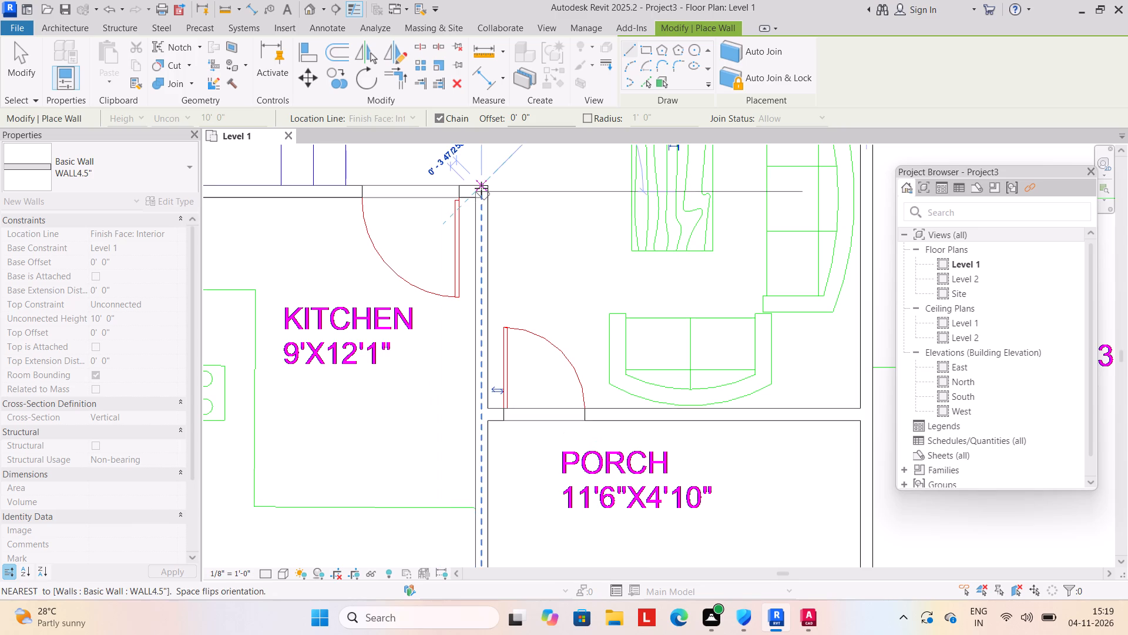
{"action": "key", "text": "Escape"}
{"action": "scroll", "coordinate": [414, 378], "scroll_direction": "down", "scroll_amount": 6}
{"action": "key", "text": "Escape"}
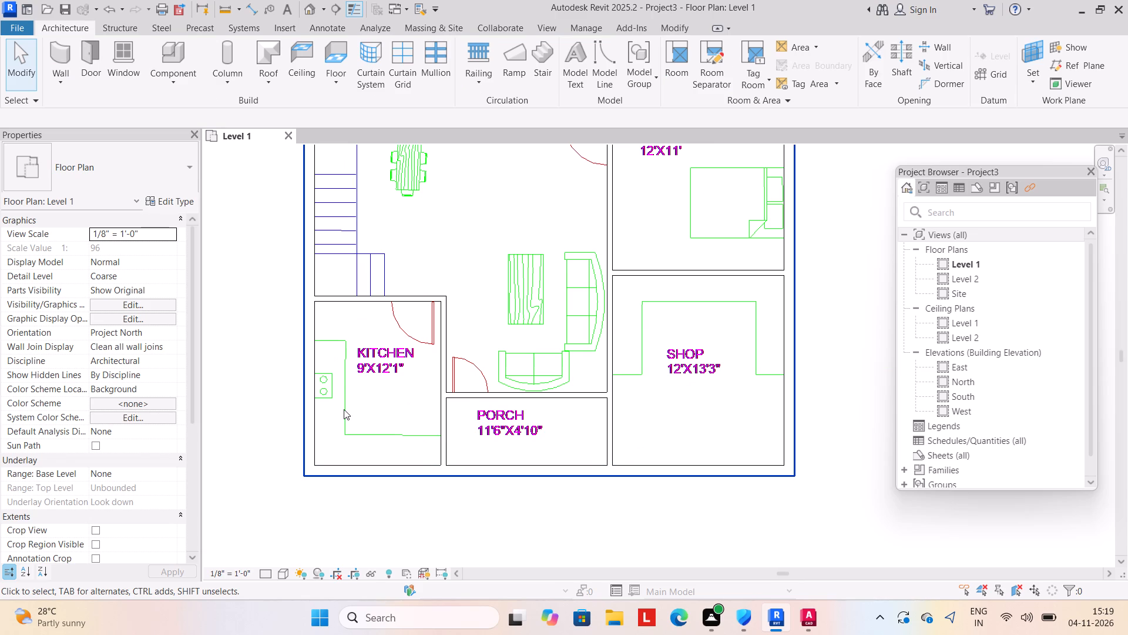
Examine the complete Level 1 wall layout over the linked floor plan.
{"action": "scroll", "coordinate": [509, 357], "scroll_direction": "down", "scroll_amount": 4}
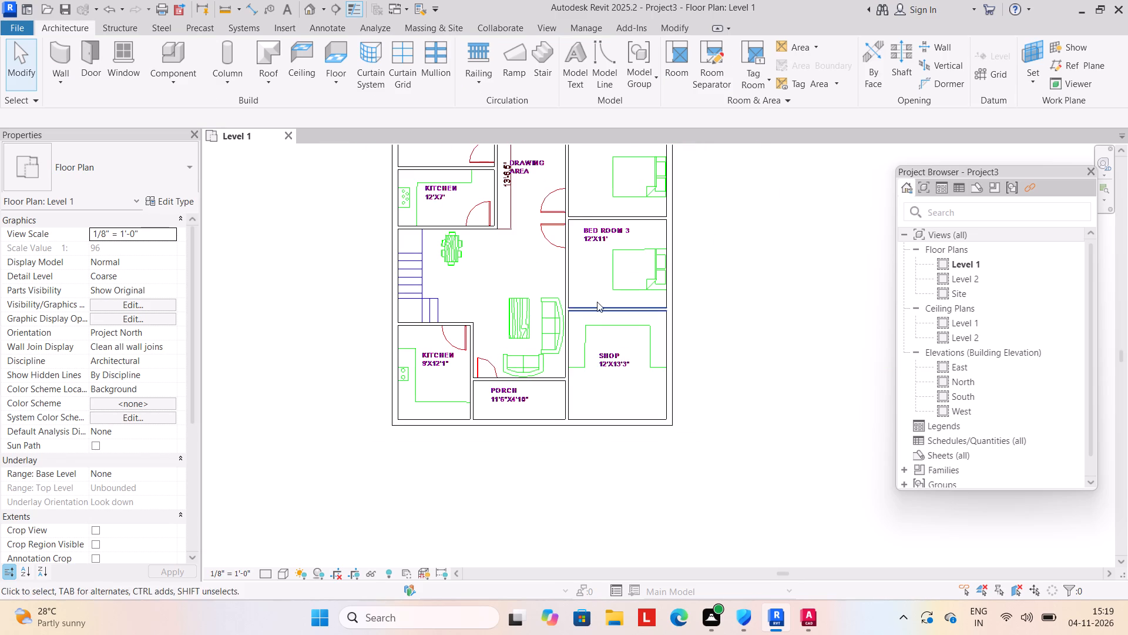
{"action": "scroll", "coordinate": [454, 176], "scroll_direction": "down", "scroll_amount": 3}
{"action": "middle_click_drag", "start_coordinate": [458, 181], "coordinate": [464, 263]}
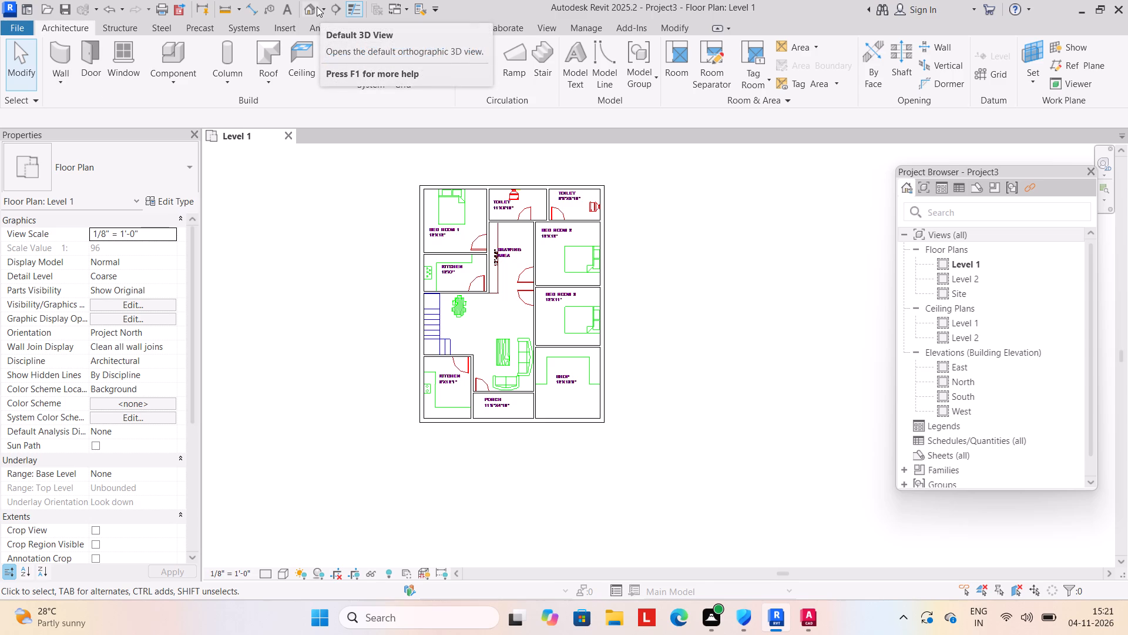
{"action": "scroll", "coordinate": [445, 271], "scroll_direction": "down", "scroll_amount": 2}
{"action": "middle_click_drag", "start_coordinate": [445, 271], "coordinate": [445, 272]}
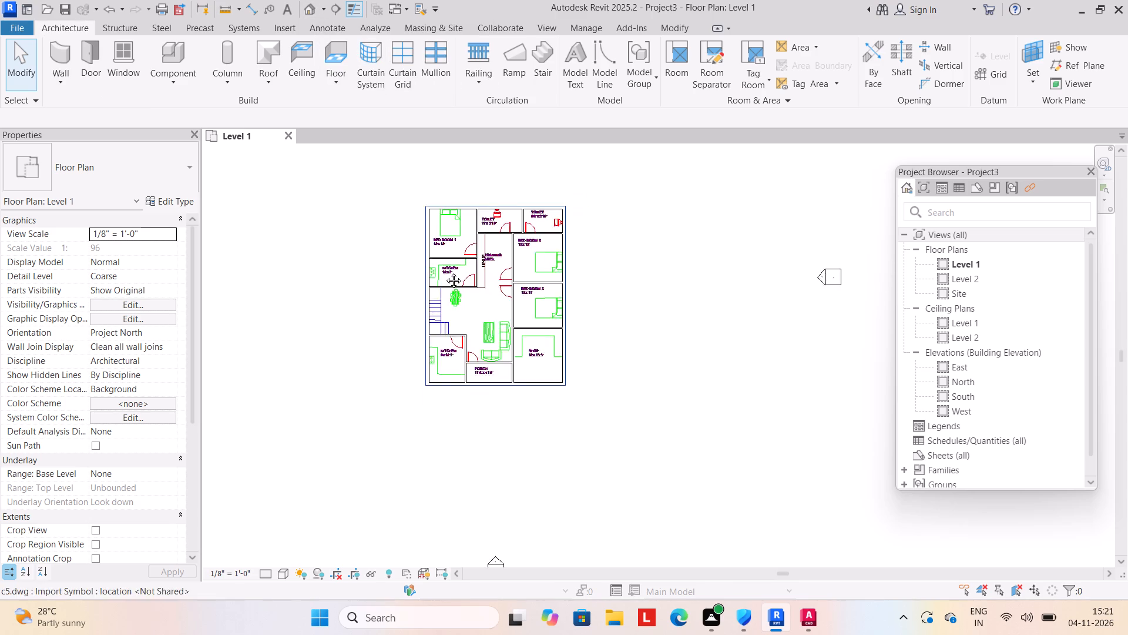
{"action": "middle_click_drag", "start_coordinate": [445, 272], "coordinate": [415, 313]}
{"action": "scroll", "coordinate": [415, 313], "scroll_direction": "up", "scroll_amount": 6}
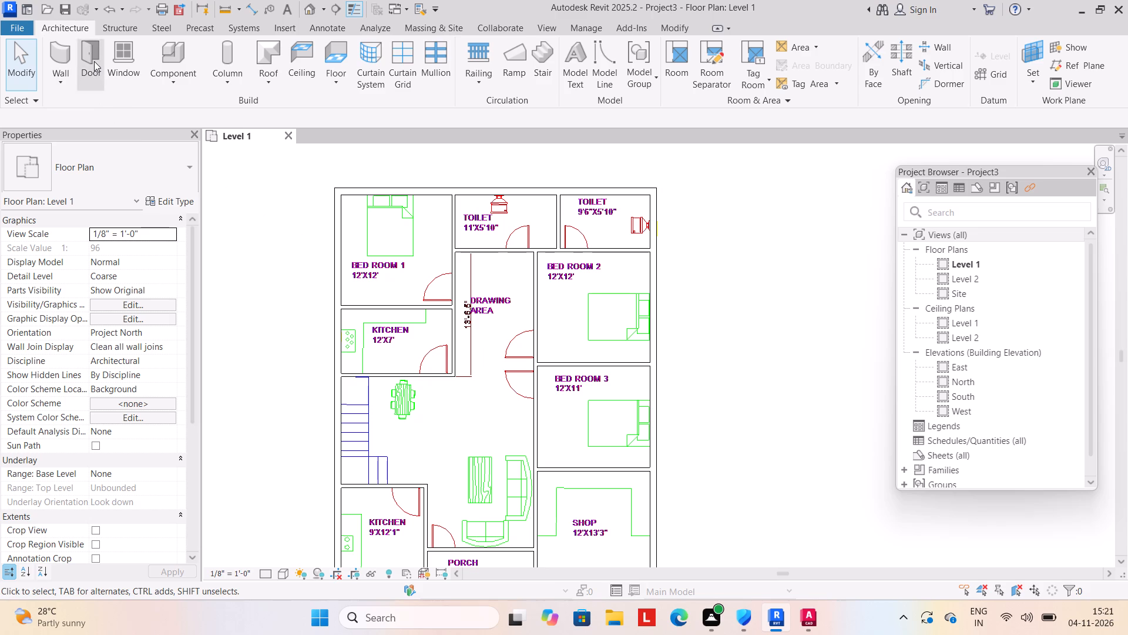
Place a Single-Flush 30" x 80" door in the 11'X5'10" toilet's drawing-area wall, matching the linked plan's door position and swing.
{"action": "left_click", "coordinate": [94, 61]}
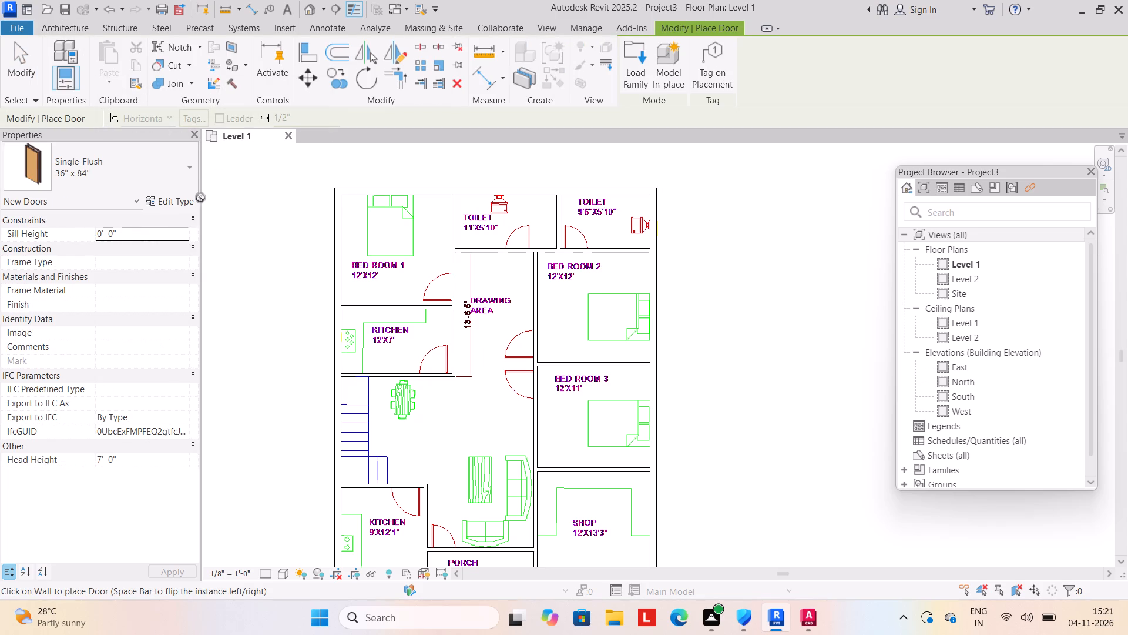
{"action": "left_click", "coordinate": [192, 166]}
{"action": "left_click", "coordinate": [154, 254]}
{"action": "scroll", "coordinate": [497, 355], "scroll_direction": "down", "scroll_amount": 2}
{"action": "scroll", "coordinate": [462, 310], "scroll_direction": "up", "scroll_amount": 5}
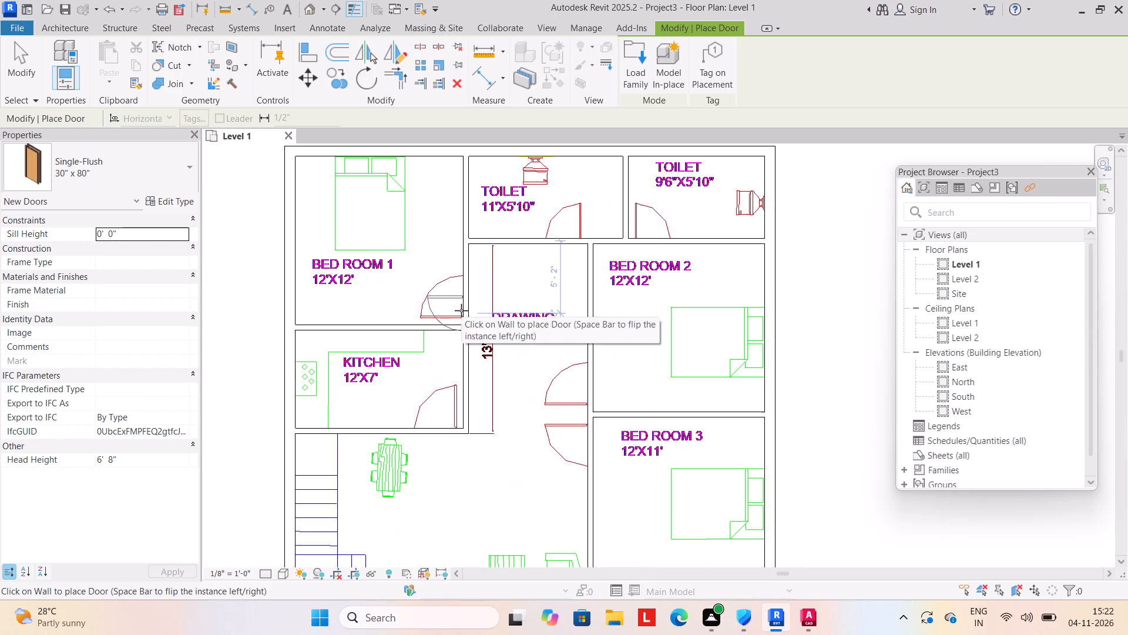
{"action": "left_click", "coordinate": [189, 168]}
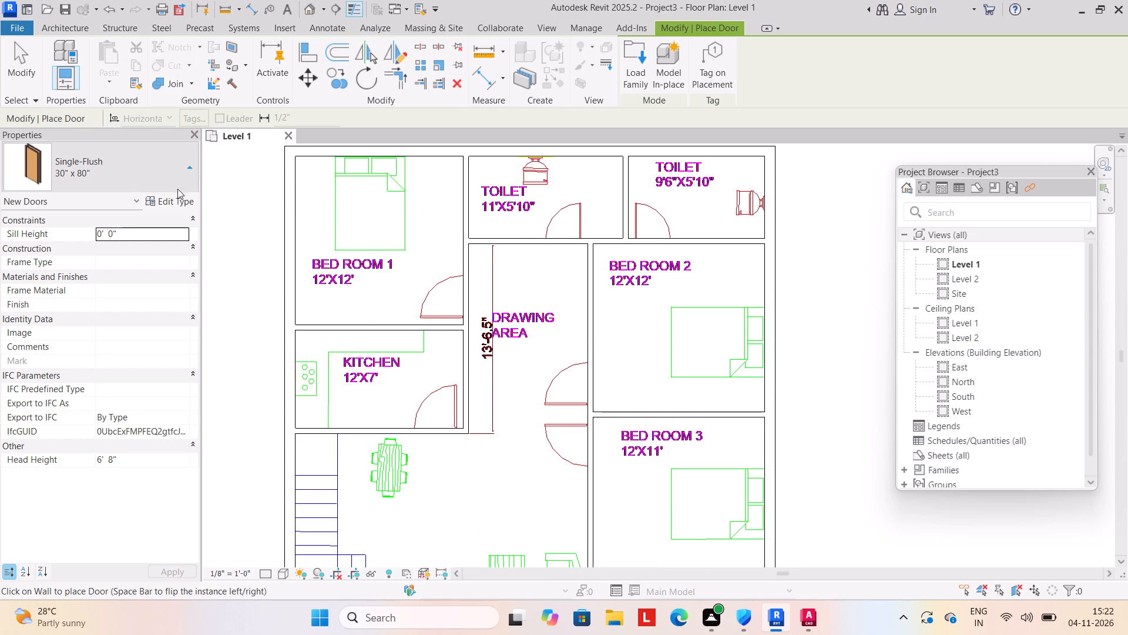
{"action": "left_click", "coordinate": [147, 250]}
{"action": "left_click", "coordinate": [562, 237]}
{"action": "key", "text": "space"}
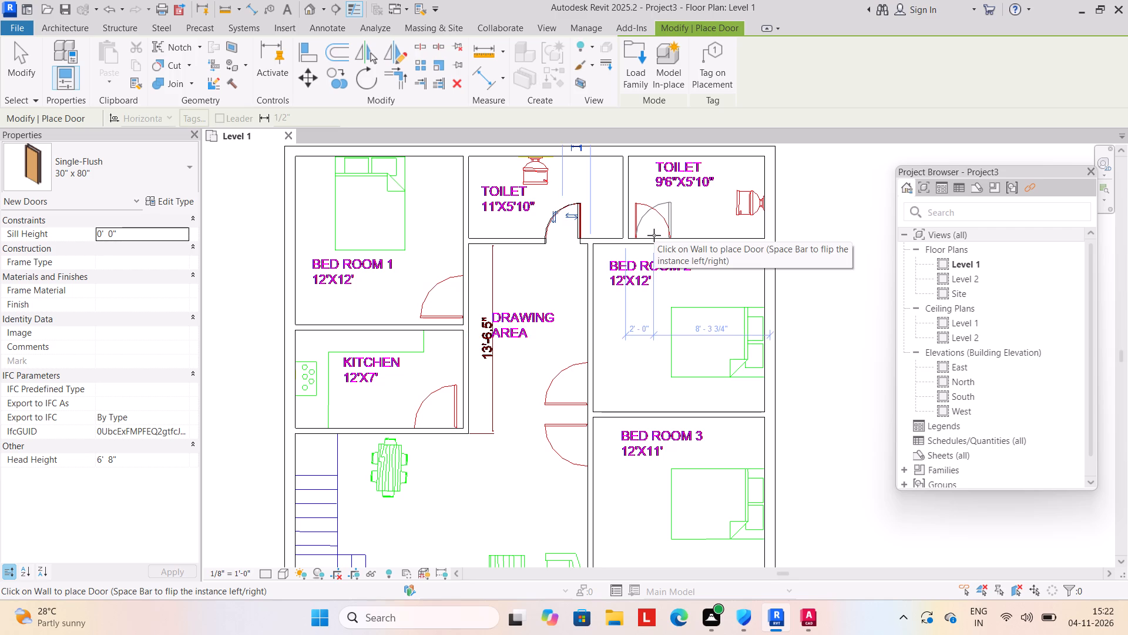
Place a Single-Flush 30" x 80" door in the 9'6"X5'10" toilet's wall at the linked plan's door position.
{"action": "left_click", "coordinate": [654, 235]}
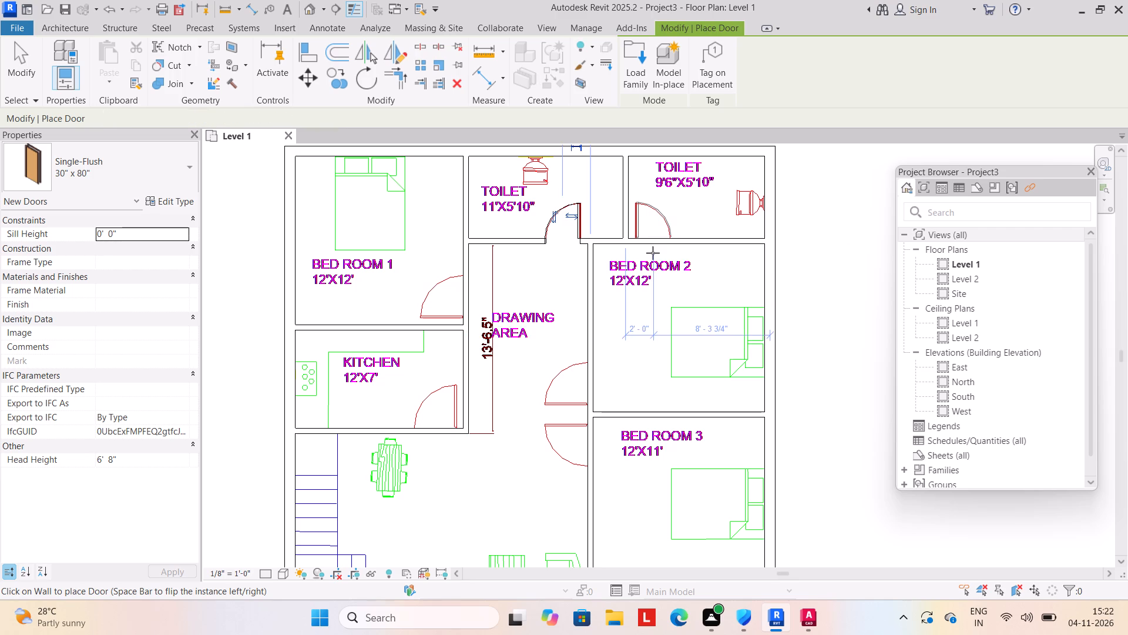
Place Single-Flush 36" x 84" doors for Bed Room 1 and the 12'X7' kitchen, matching the linked plan's door positions and swings.
{"action": "scroll", "coordinate": [548, 403], "scroll_direction": "down", "scroll_amount": 3}
{"action": "middle_click_drag", "start_coordinate": [547, 405], "coordinate": [532, 347]}
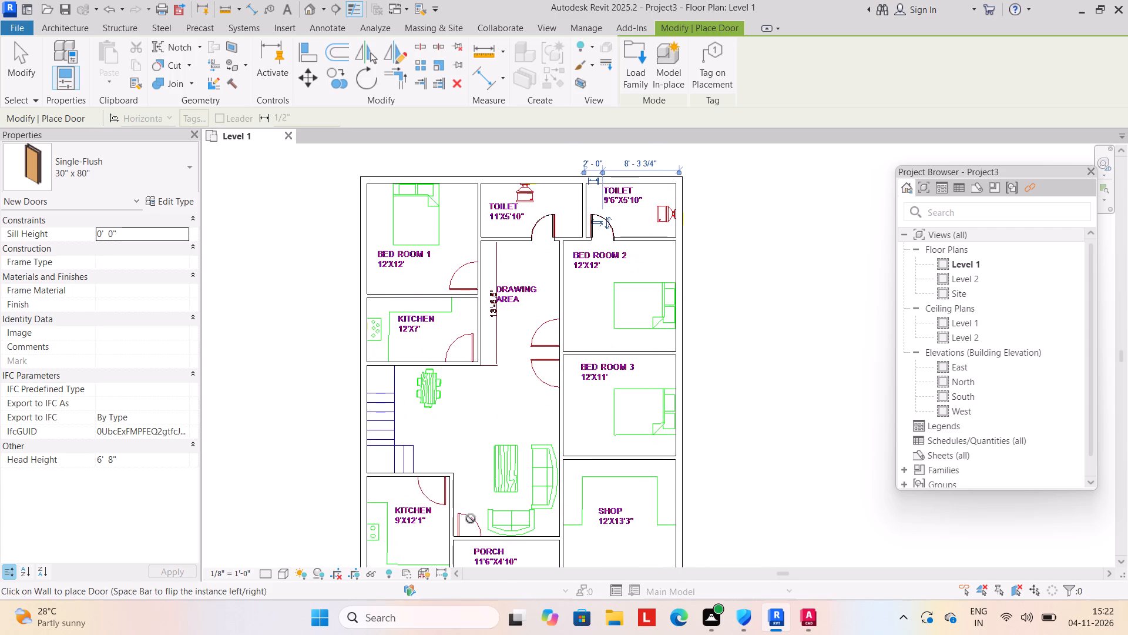
{"action": "left_click", "coordinate": [192, 164]}
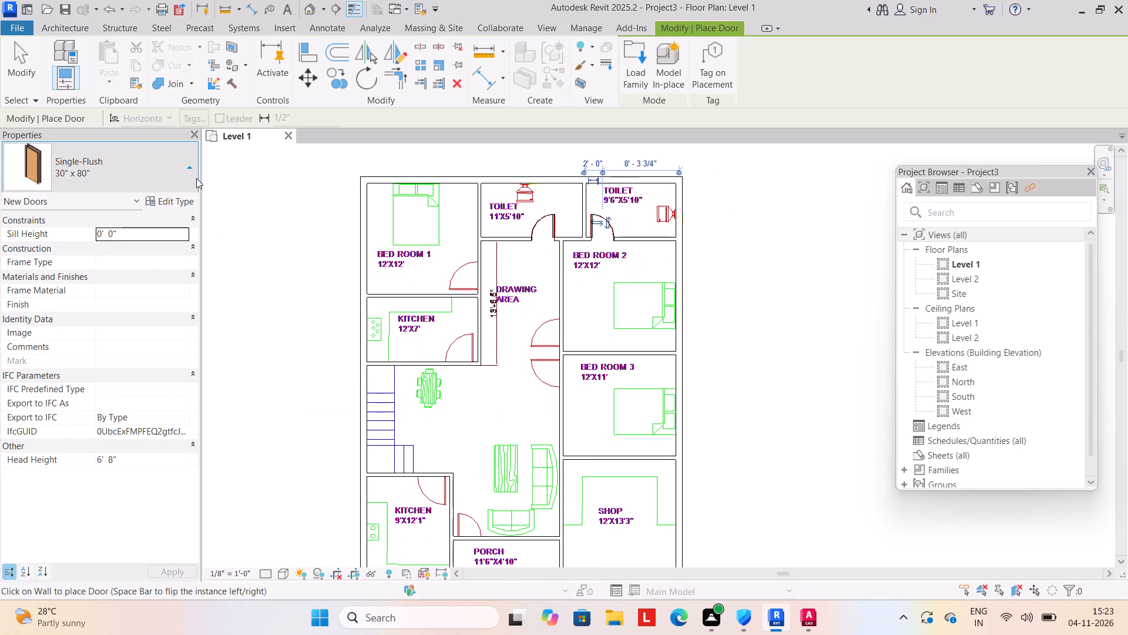
{"action": "left_click", "coordinate": [122, 359]}
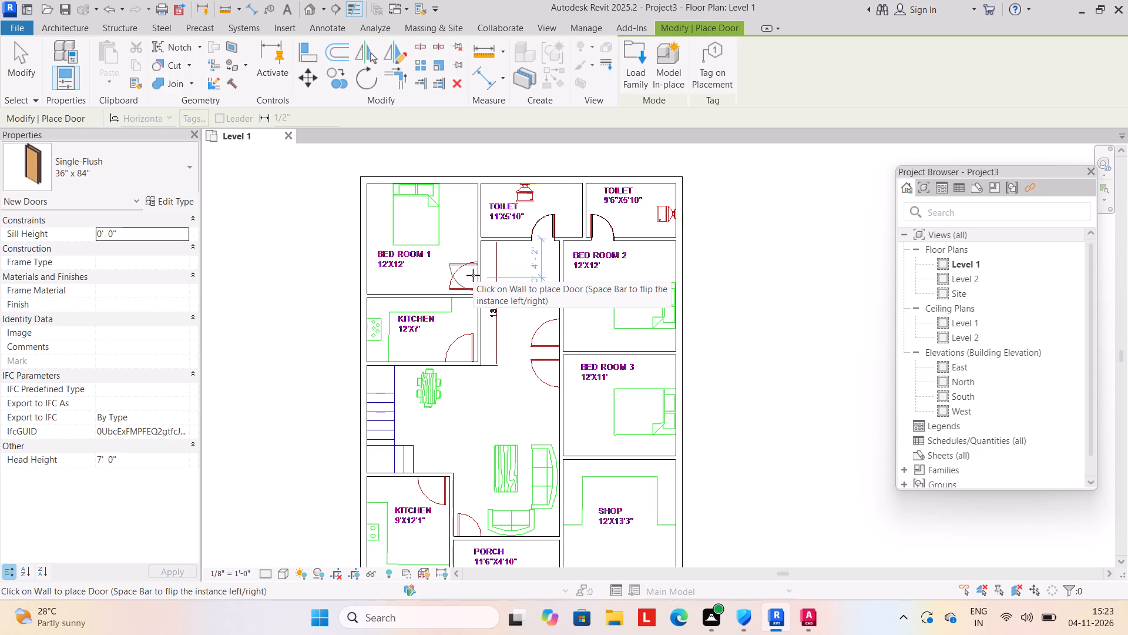
{"action": "key", "text": "space"}
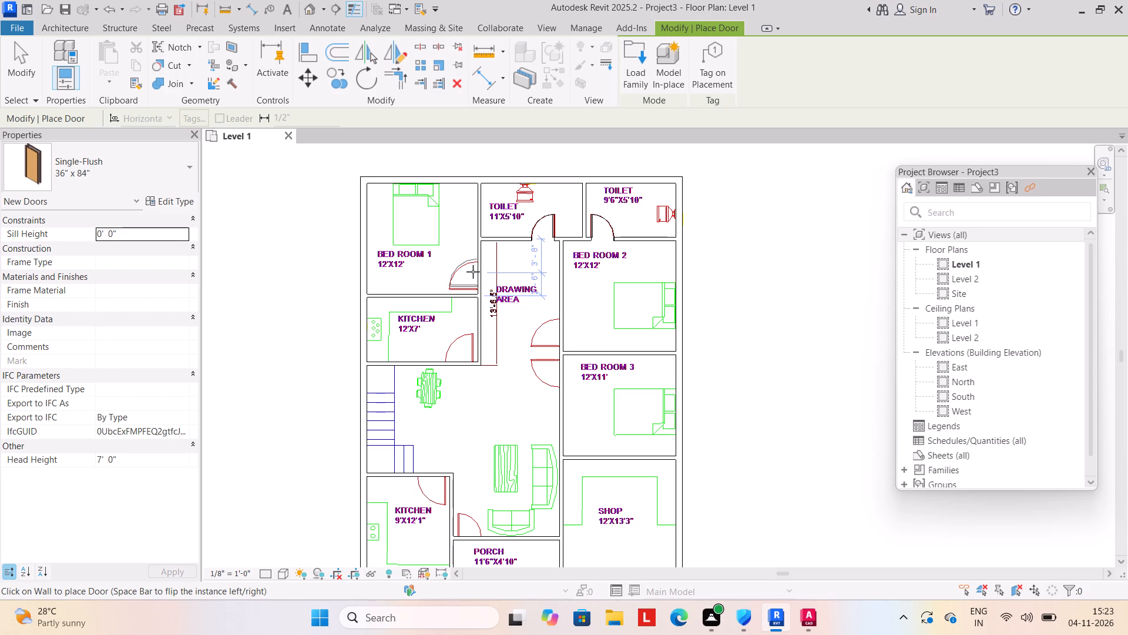
{"action": "left_click", "coordinate": [473, 276]}
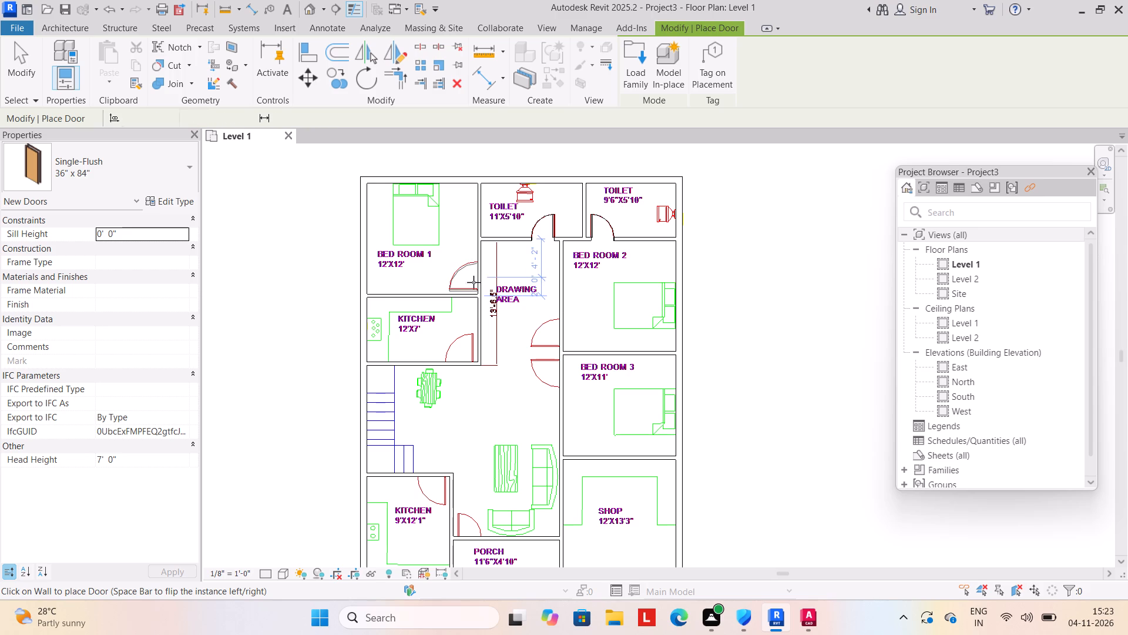
{"action": "key", "text": "space"}
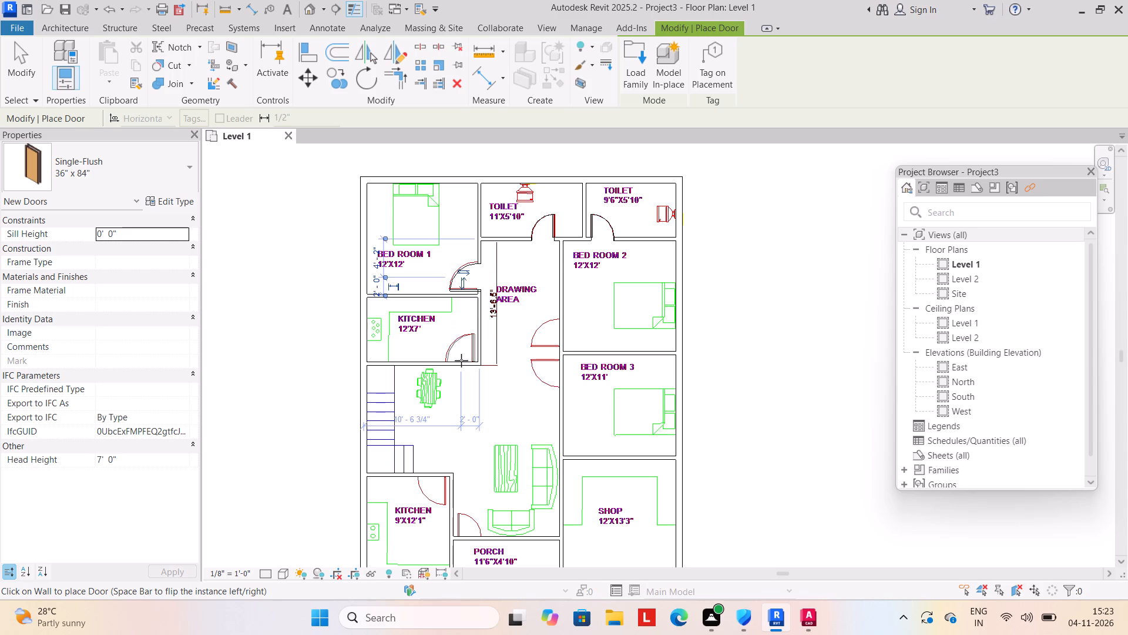
{"action": "left_click", "coordinate": [461, 360]}
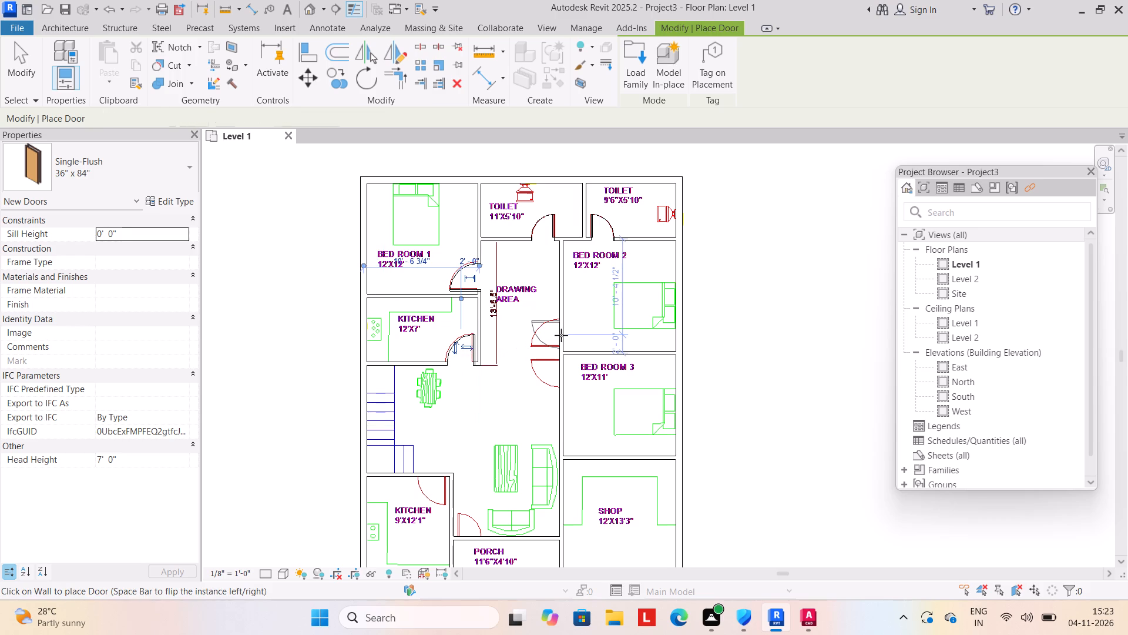
Place Single-Flush 36" x 84" doors in the drawing-area walls of Bed Room 2 and Bed Room 3, matching the plan's swings.
{"action": "key", "text": "space"}
{"action": "left_click", "coordinate": [561, 335]}
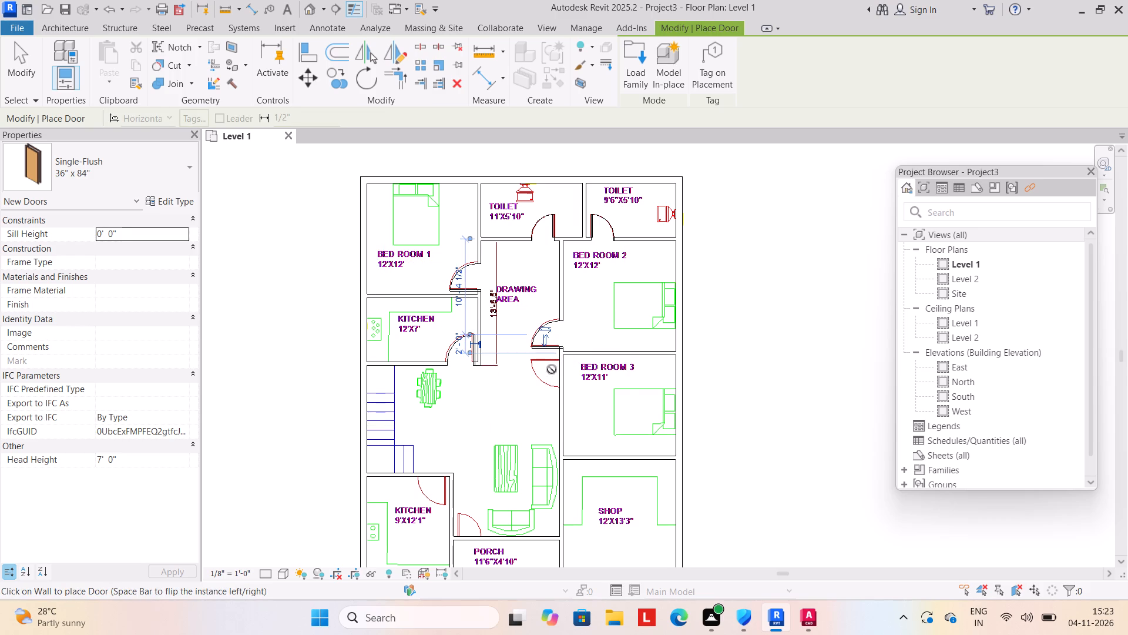
{"action": "key", "text": "space"}
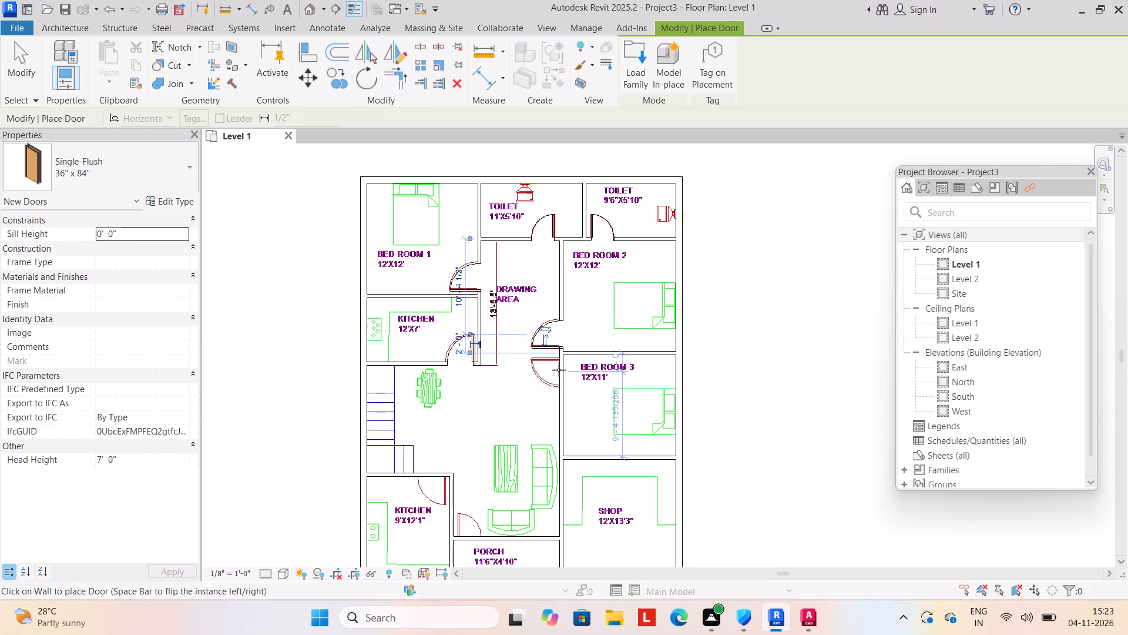
{"action": "left_click", "coordinate": [559, 370]}
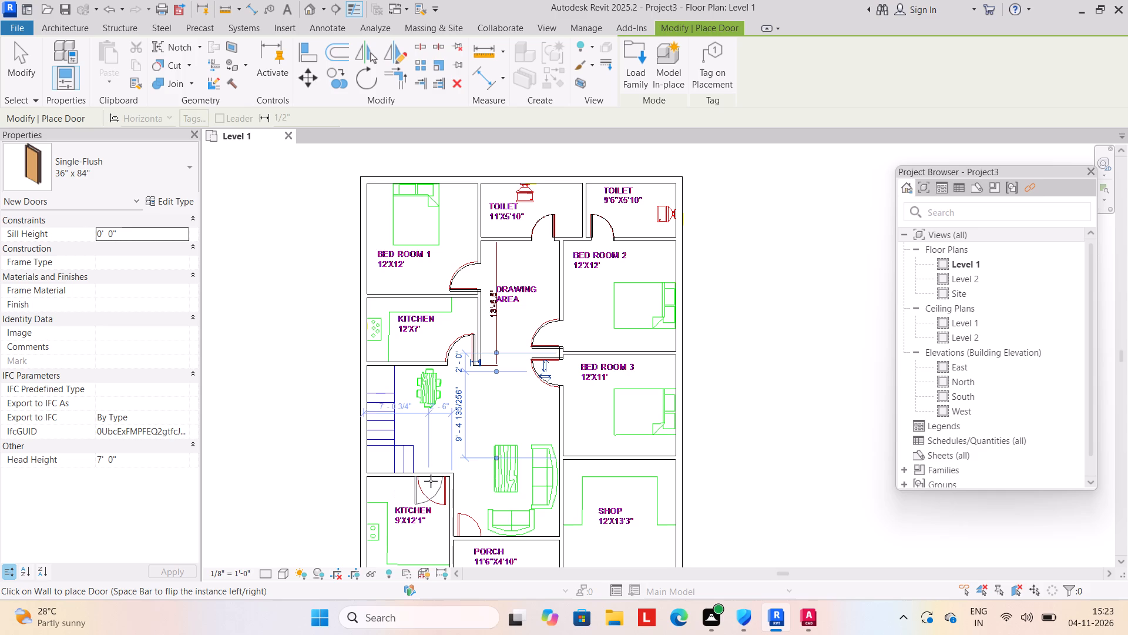
Place Single-Flush 36" x 84" doors in the 9'X12'1" kitchen's stair-side wall and the wall between drawing area and porch, matching the plan.
{"action": "key", "text": "space"}
{"action": "left_click", "coordinate": [431, 480]}
{"action": "left_click", "coordinate": [469, 530]}
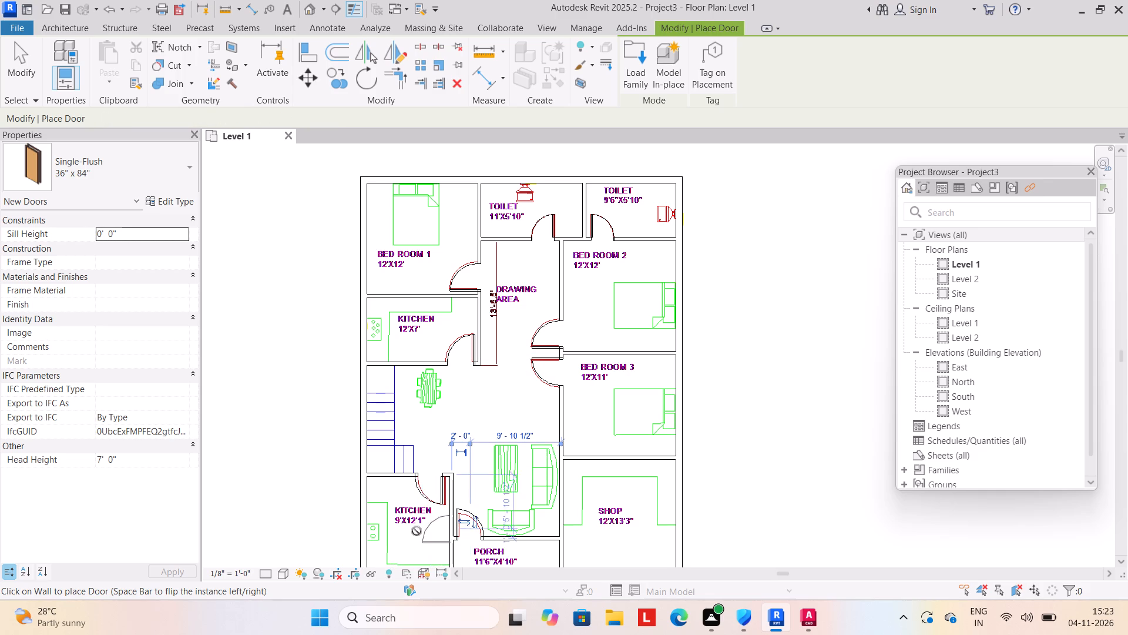
{"action": "scroll", "coordinate": [340, 493], "scroll_direction": "down", "scroll_amount": 4}
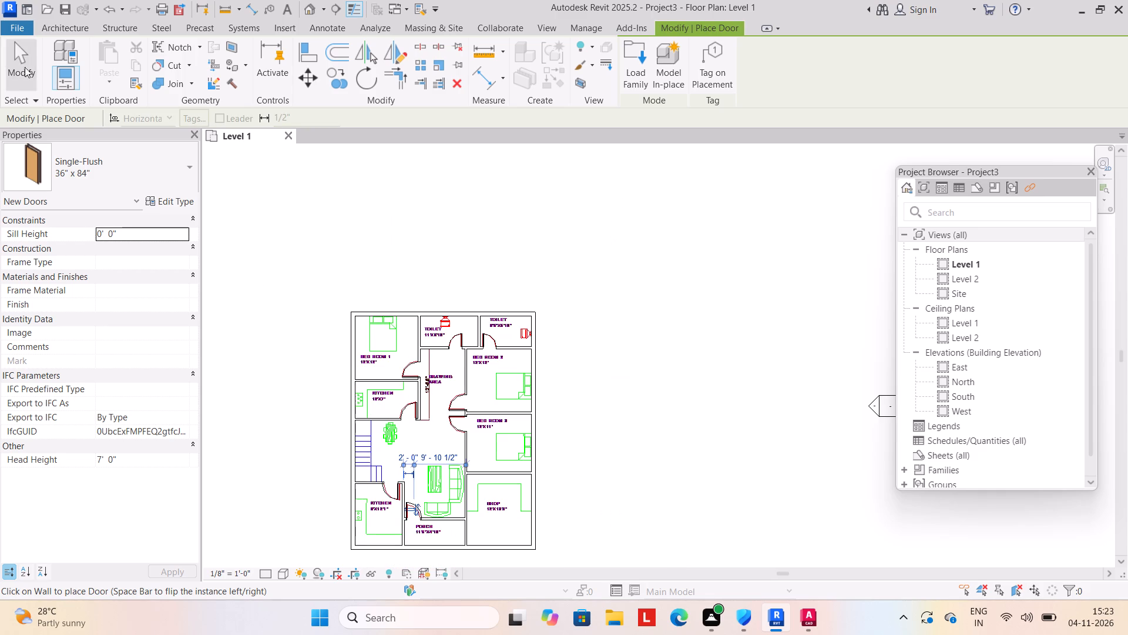
{"action": "left_click", "coordinate": [28, 63]}
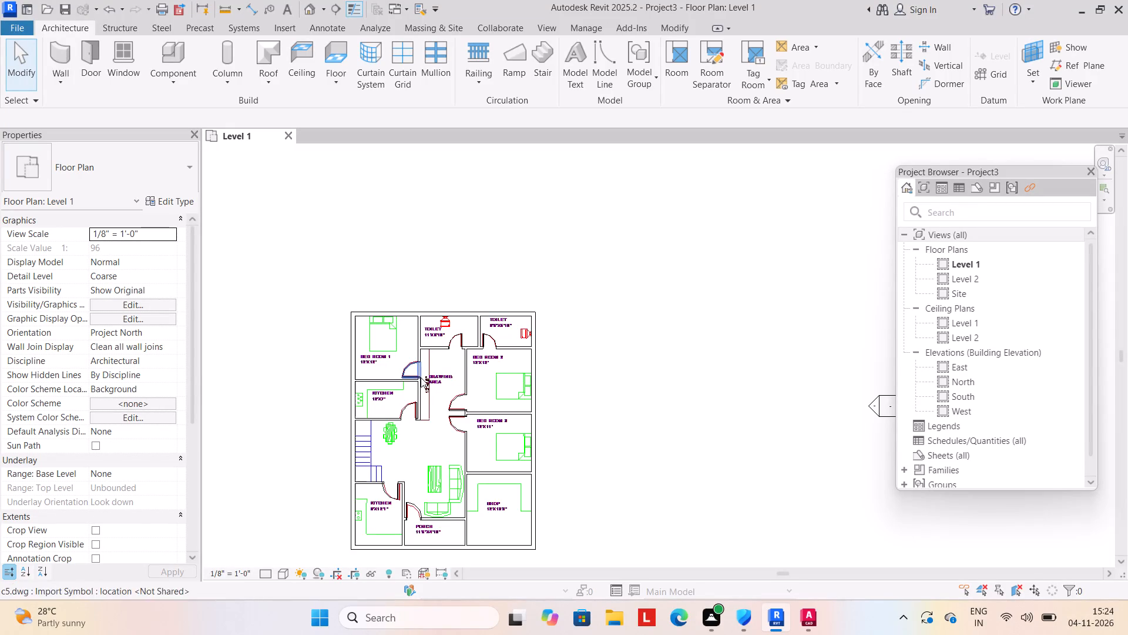
Place Fixed 36" x 48" windows with a 7' sill height in the 11'X5'10" toilet's rear wall and the 9'6"X5'10" toilet's side outer wall.
{"action": "middle_click_drag", "start_coordinate": [419, 377], "coordinate": [414, 350]}
{"action": "left_click", "coordinate": [126, 66]}
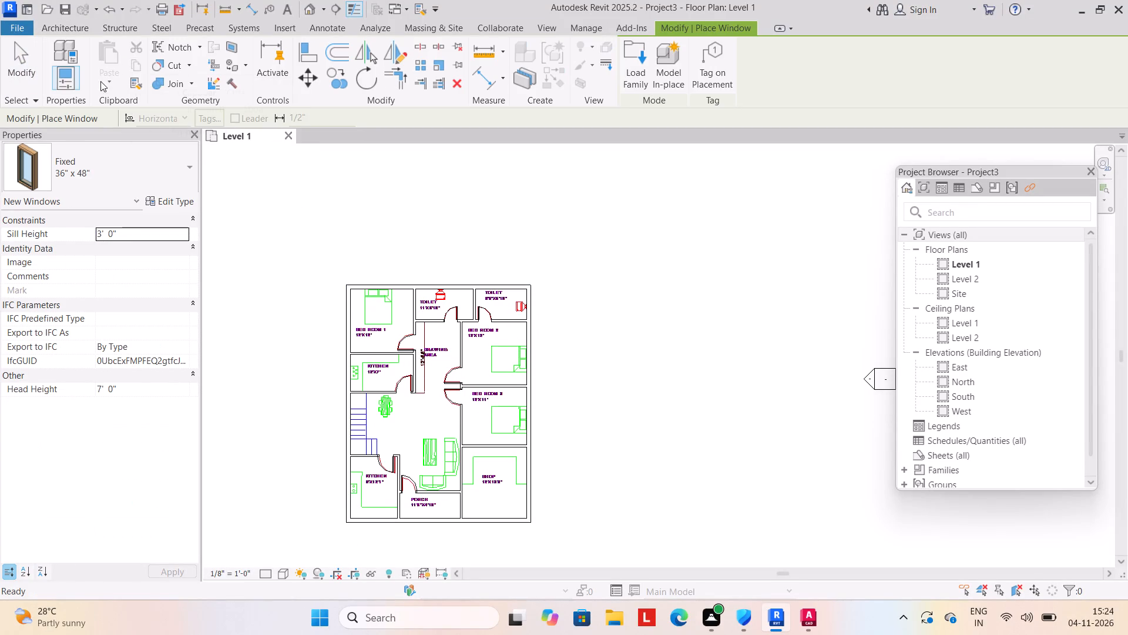
{"action": "left_click", "coordinate": [188, 166]}
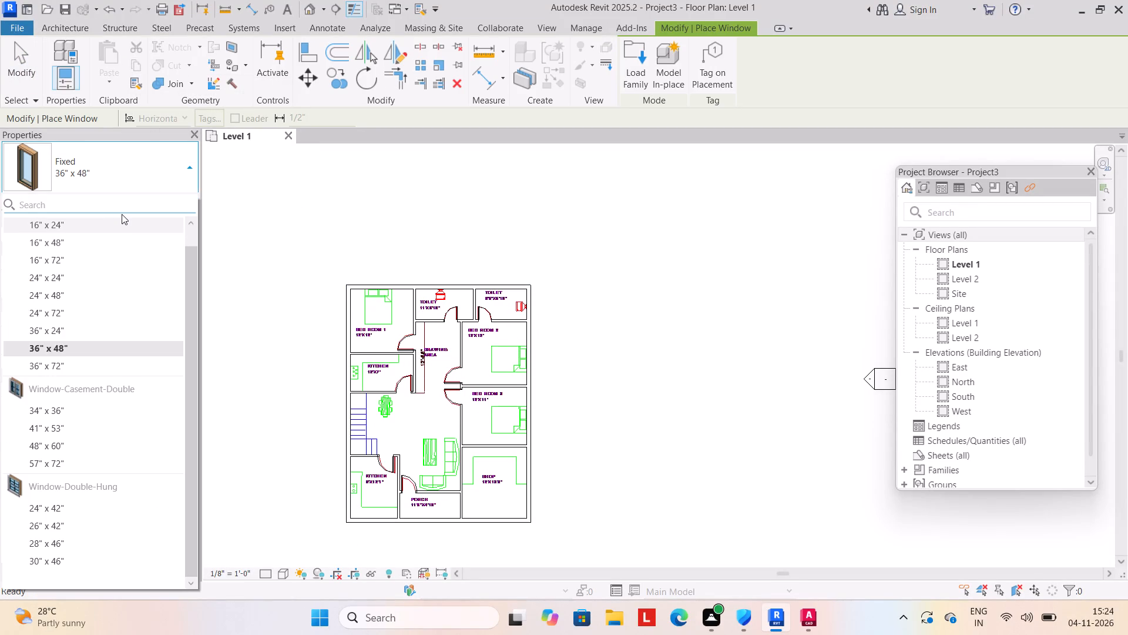
{"action": "left_click", "coordinate": [122, 214]}
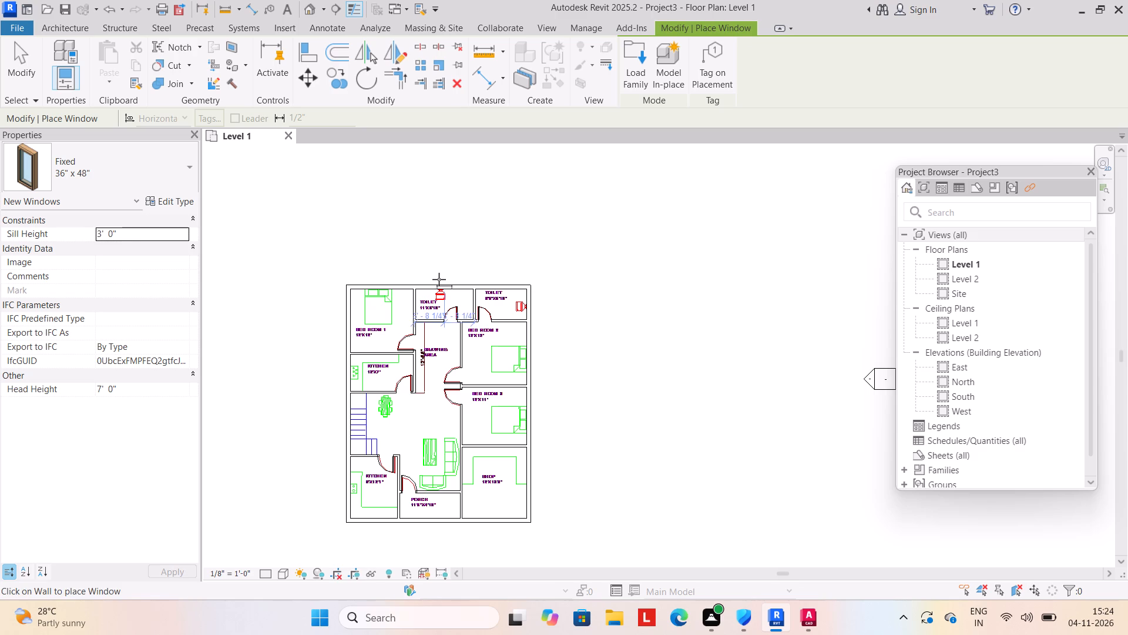
{"action": "left_click", "coordinate": [162, 231]}
{"action": "type", "text": "7'"}
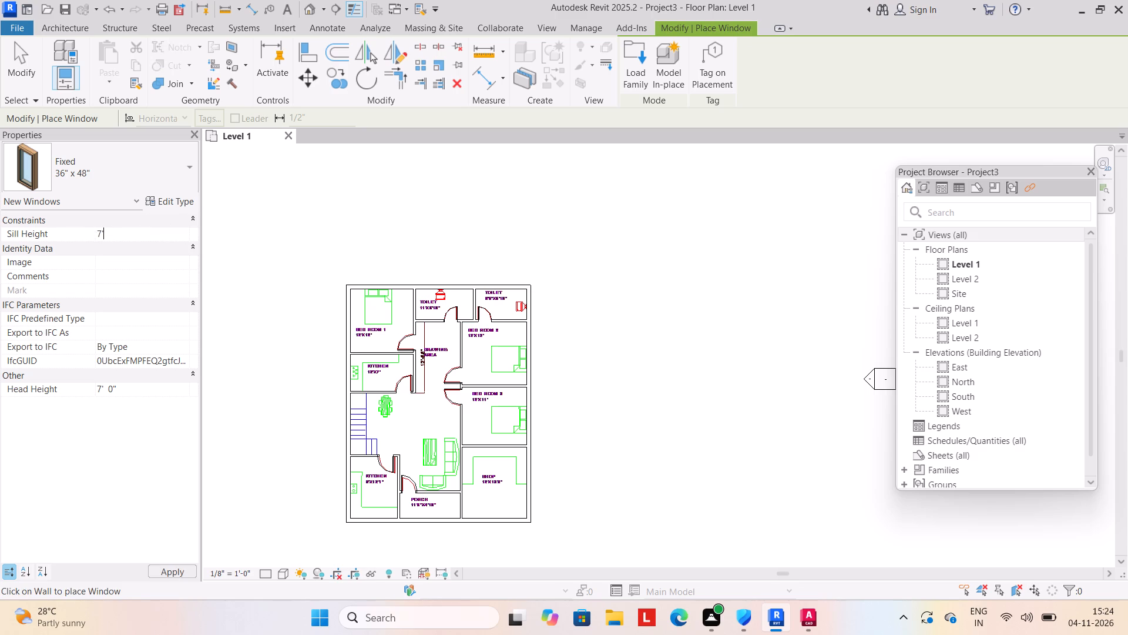
{"action": "key", "text": "Return"}
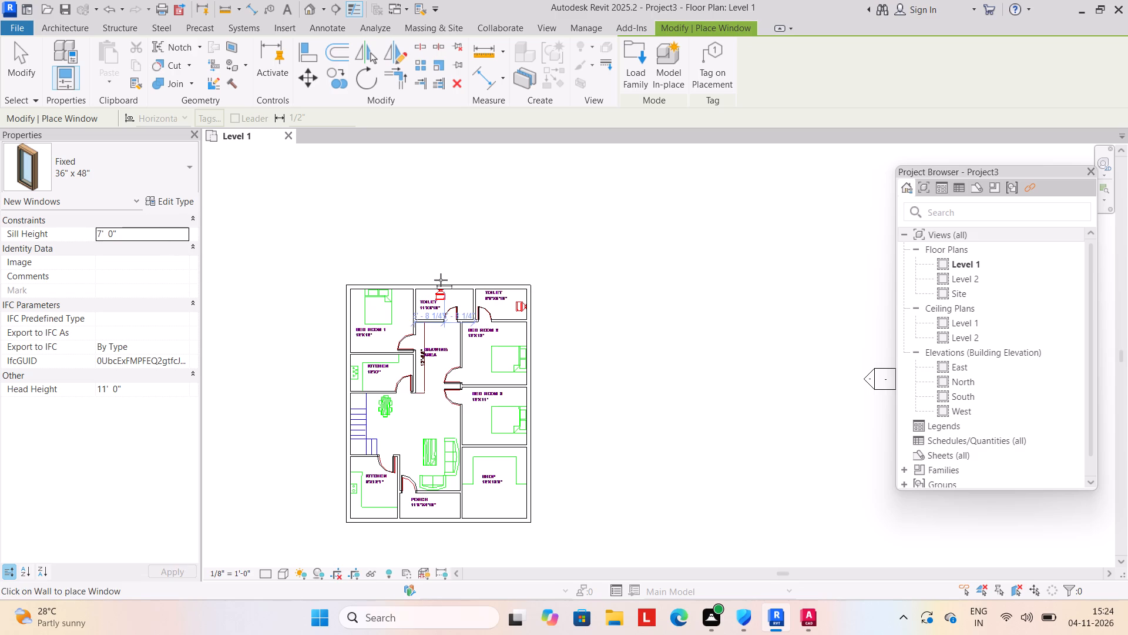
{"action": "left_click", "coordinate": [441, 282]}
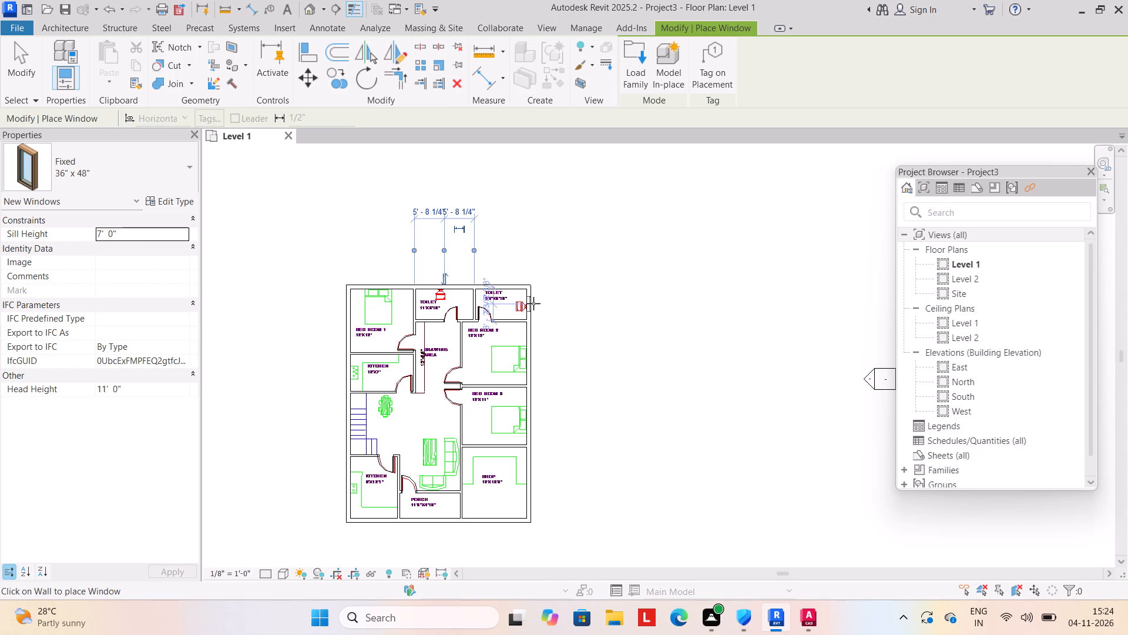
{"action": "left_click", "coordinate": [533, 303]}
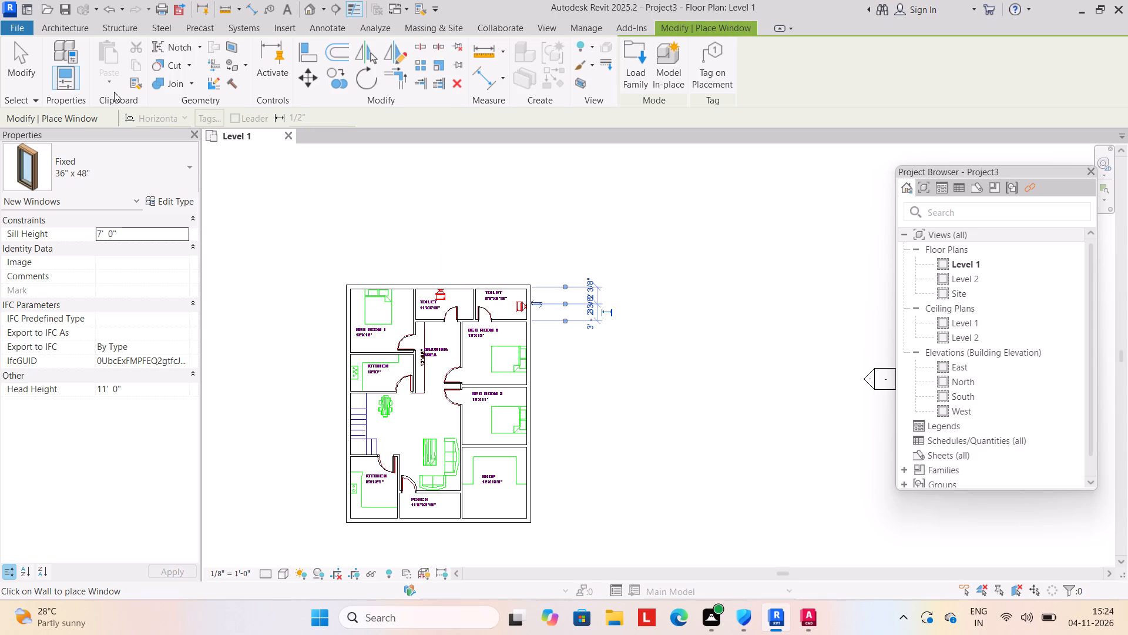
Place Window-Casement-Double 34" x 36" windows in the outer walls: two for Bed Room 1, one each for Bed Rooms 2 and 3, both kitchens and the stair.
{"action": "left_click", "coordinate": [191, 169]}
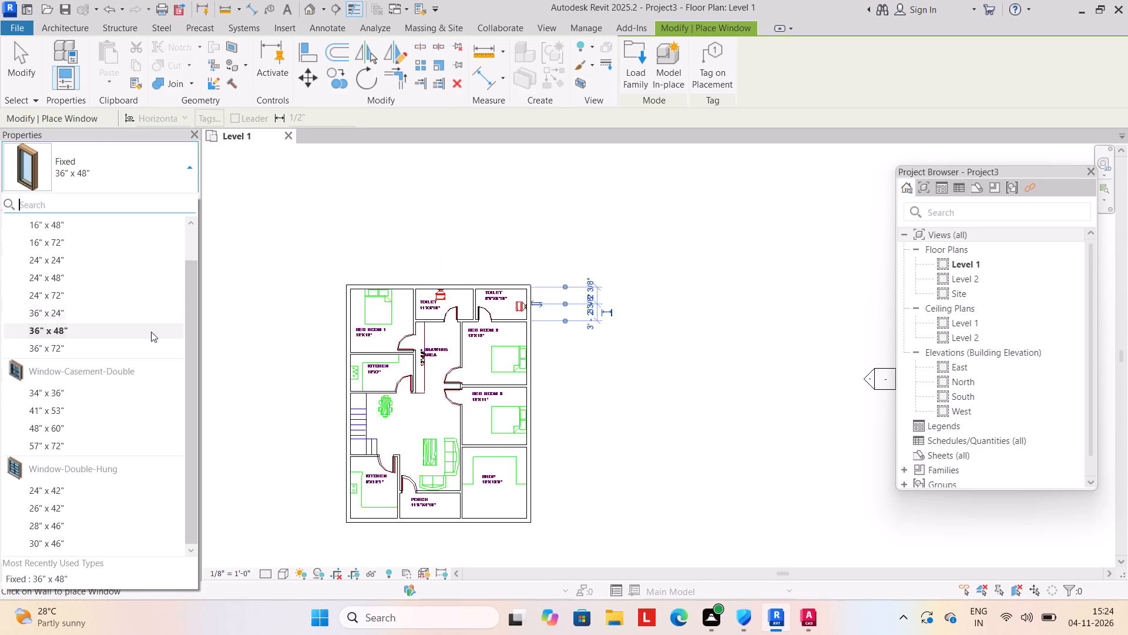
{"action": "left_click", "coordinate": [119, 387]}
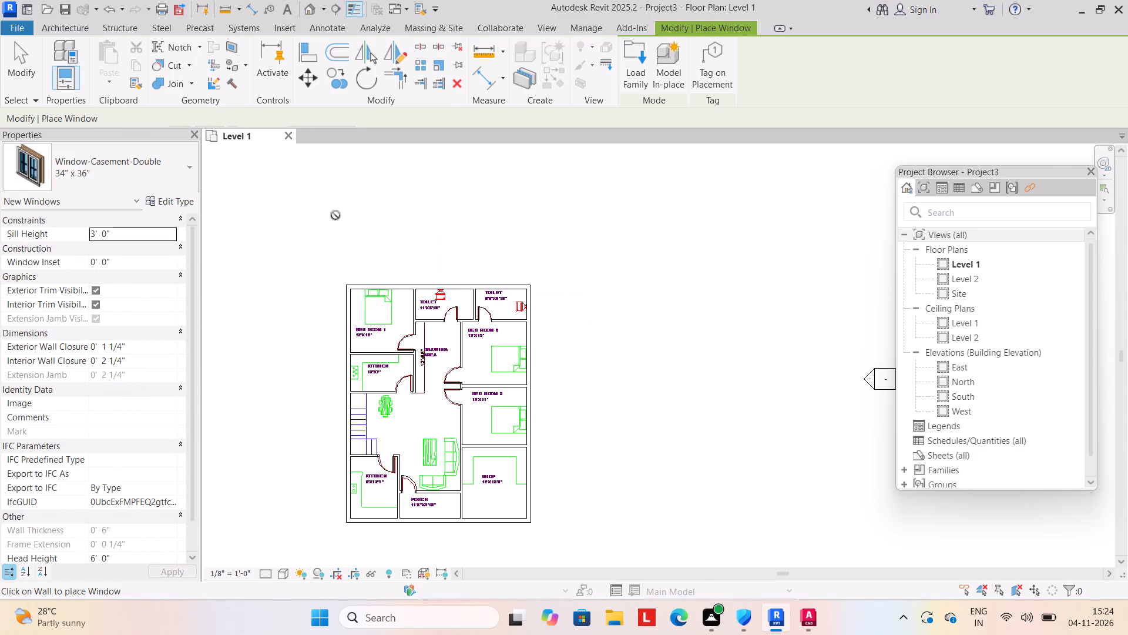
{"action": "left_click", "coordinate": [377, 281]}
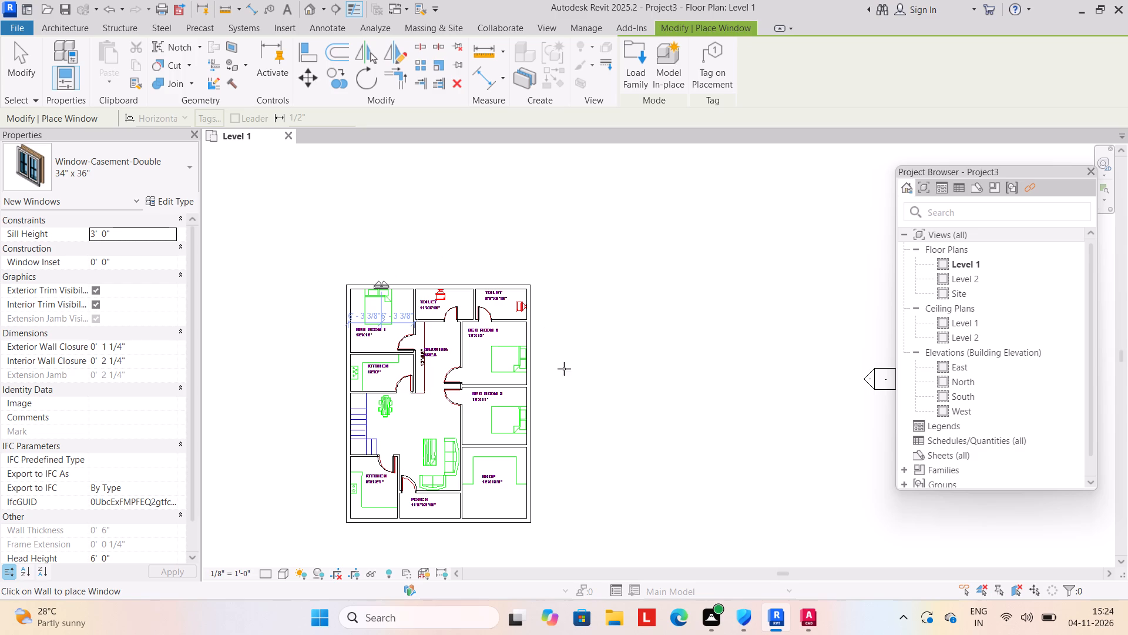
{"action": "left_click", "coordinate": [535, 353]}
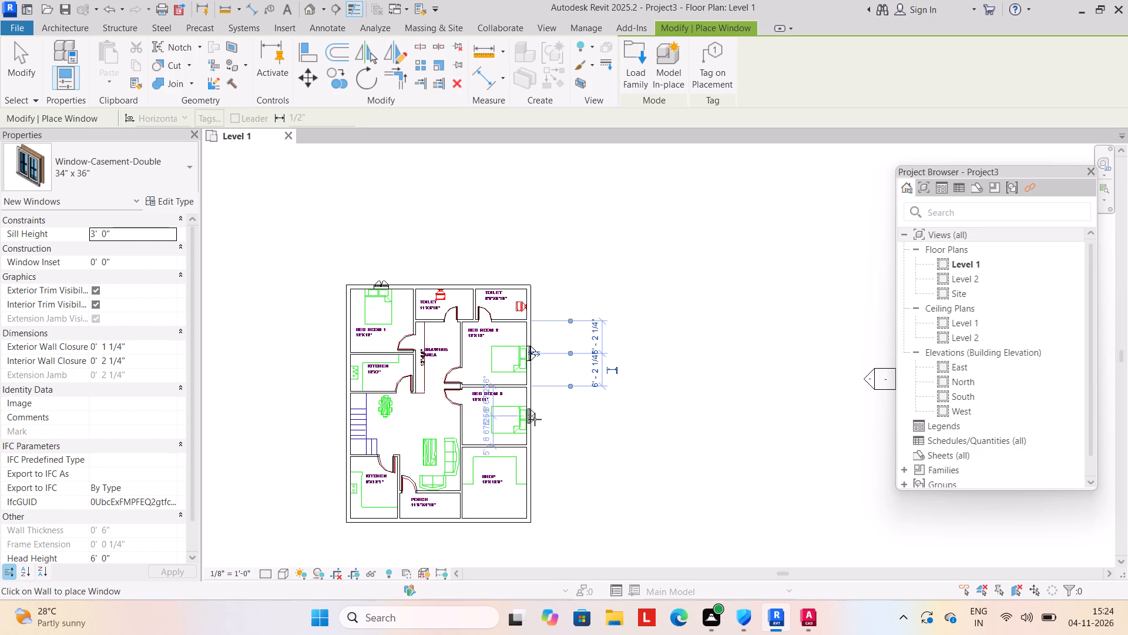
{"action": "left_click", "coordinate": [535, 419]}
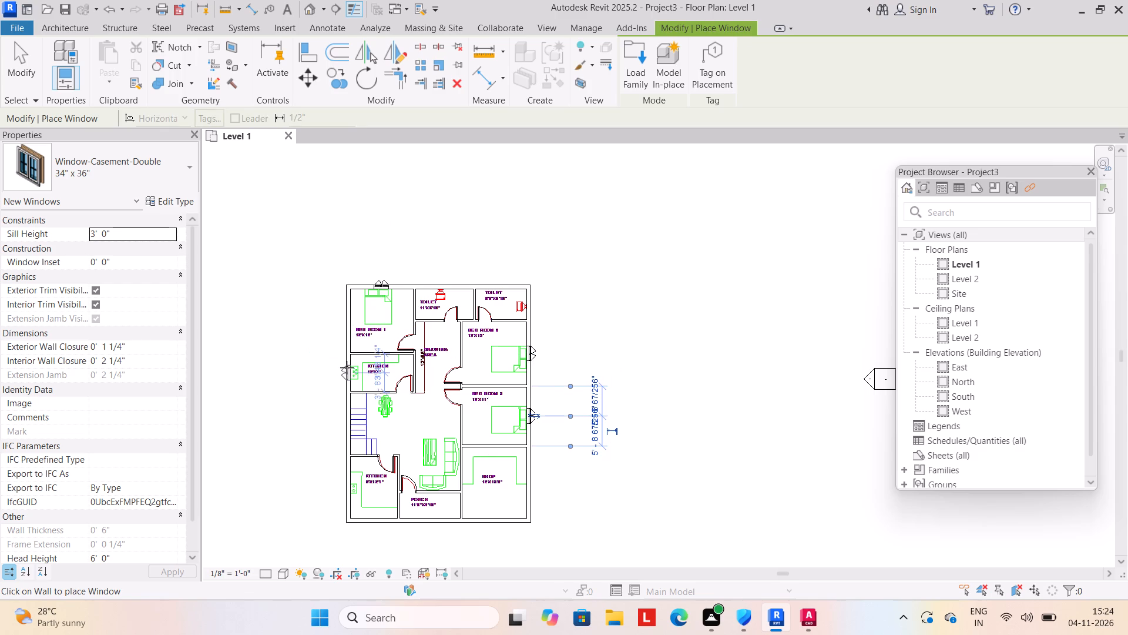
{"action": "left_click", "coordinate": [341, 367]}
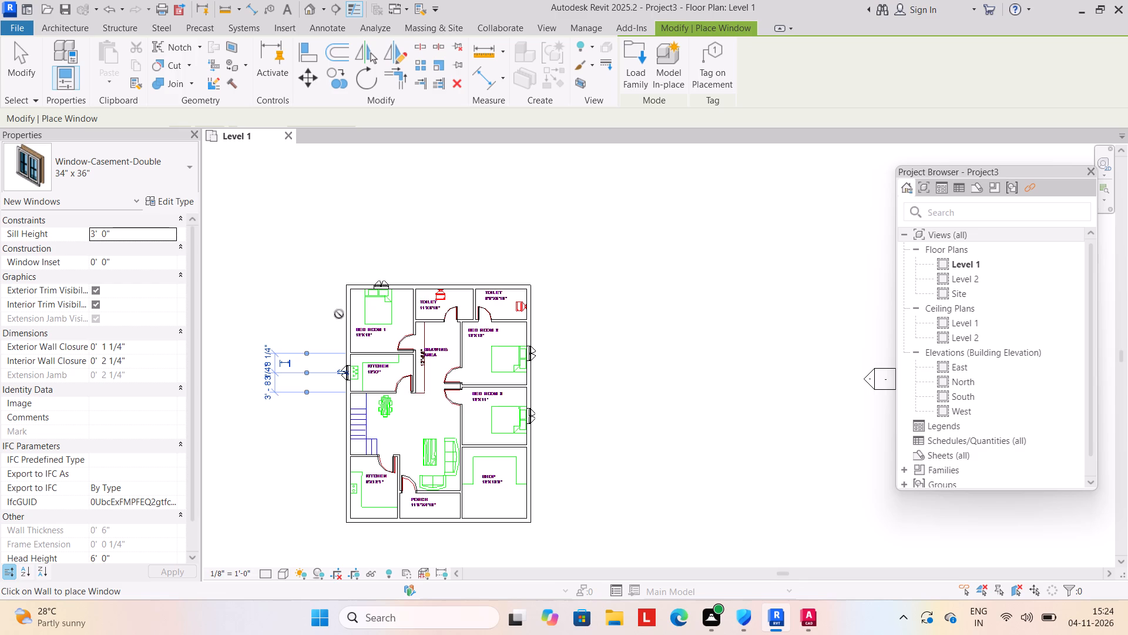
{"action": "left_click", "coordinate": [347, 313]}
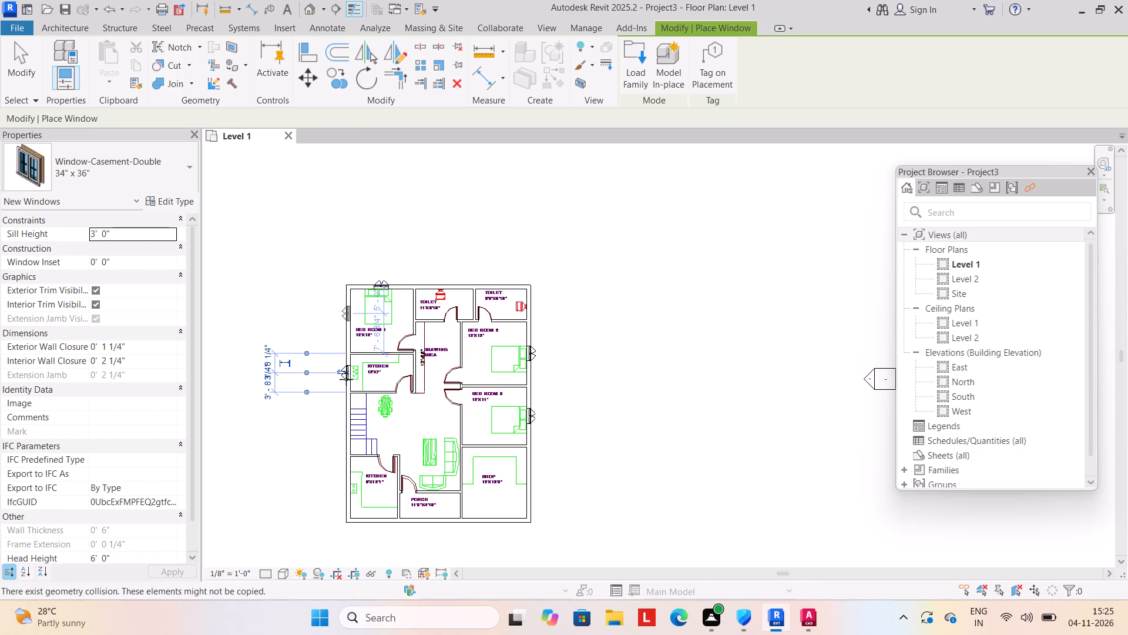
{"action": "left_click", "coordinate": [343, 485]}
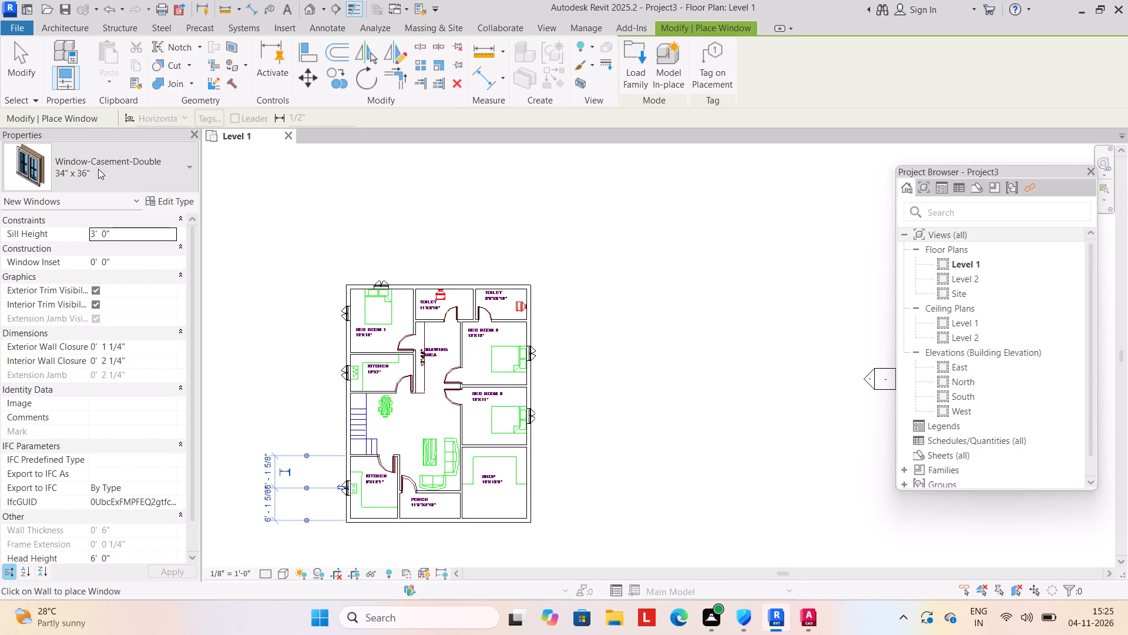
{"action": "left_click", "coordinate": [344, 417]}
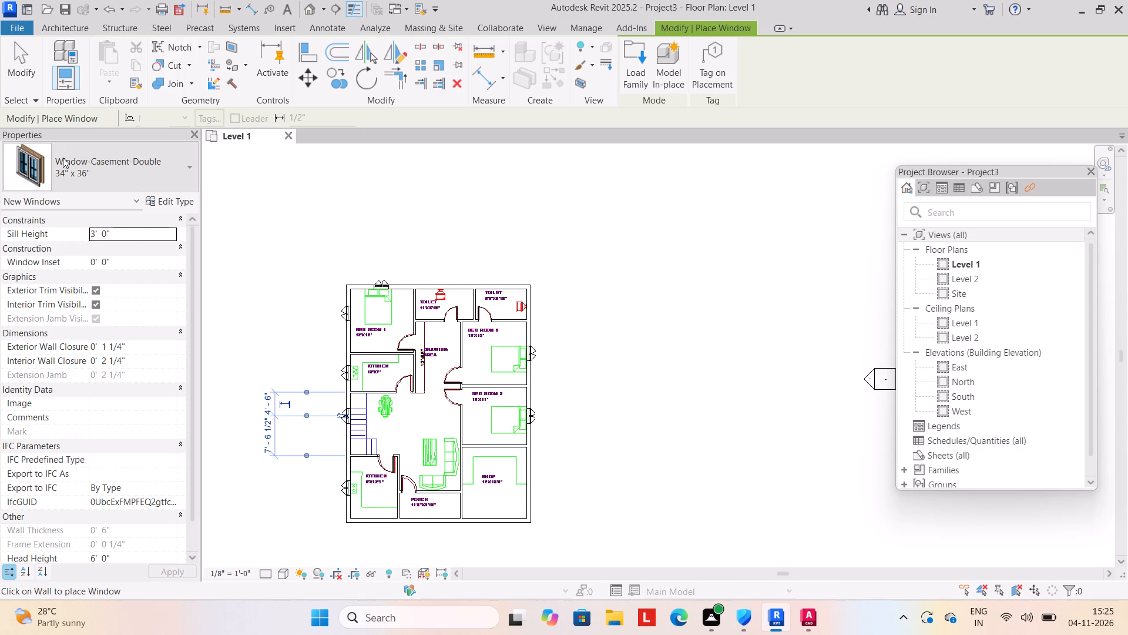
{"action": "left_click", "coordinate": [25, 70]}
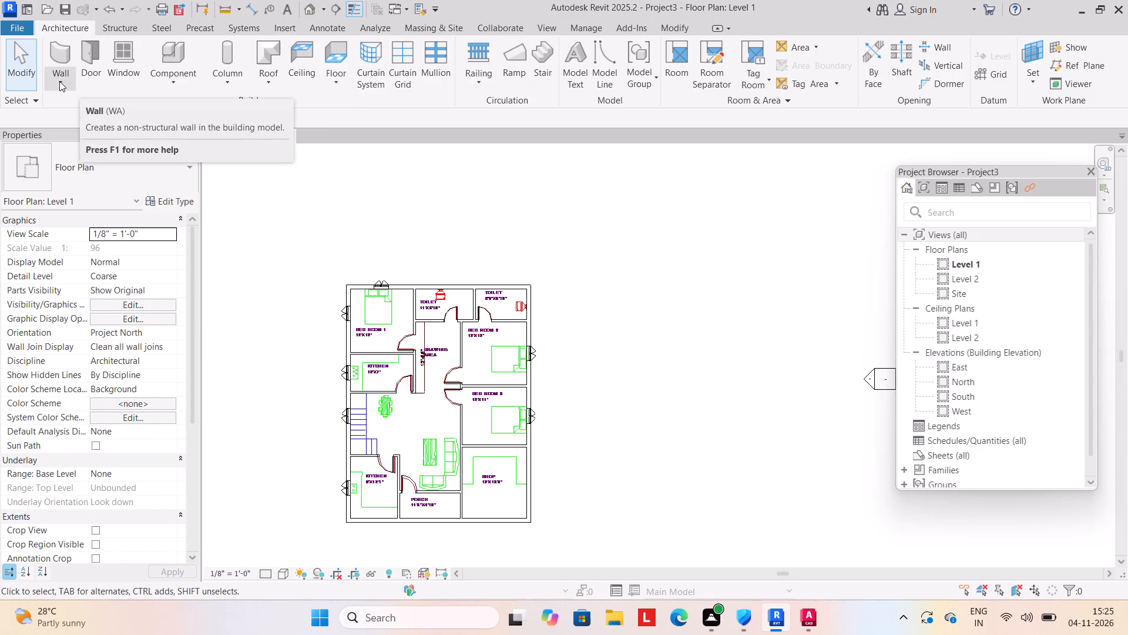
Load the Bed_17739 component family from the beds folder in SHUBHAM CITY.
{"action": "left_click", "coordinate": [168, 81]}
{"action": "left_click", "coordinate": [184, 103]}
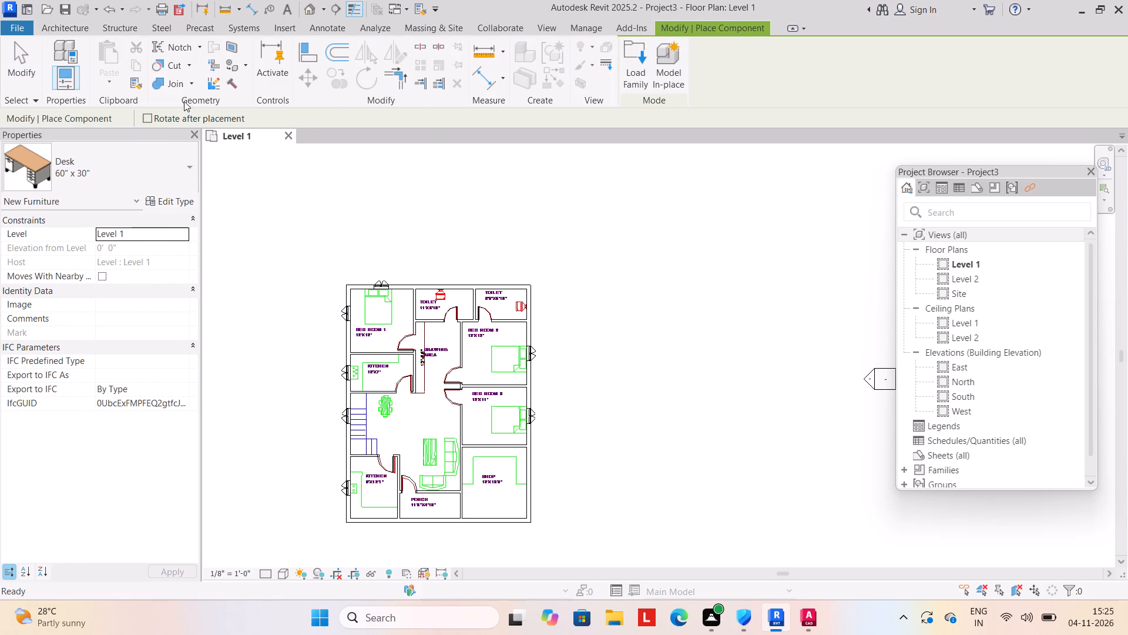
{"action": "left_click", "coordinate": [640, 87]}
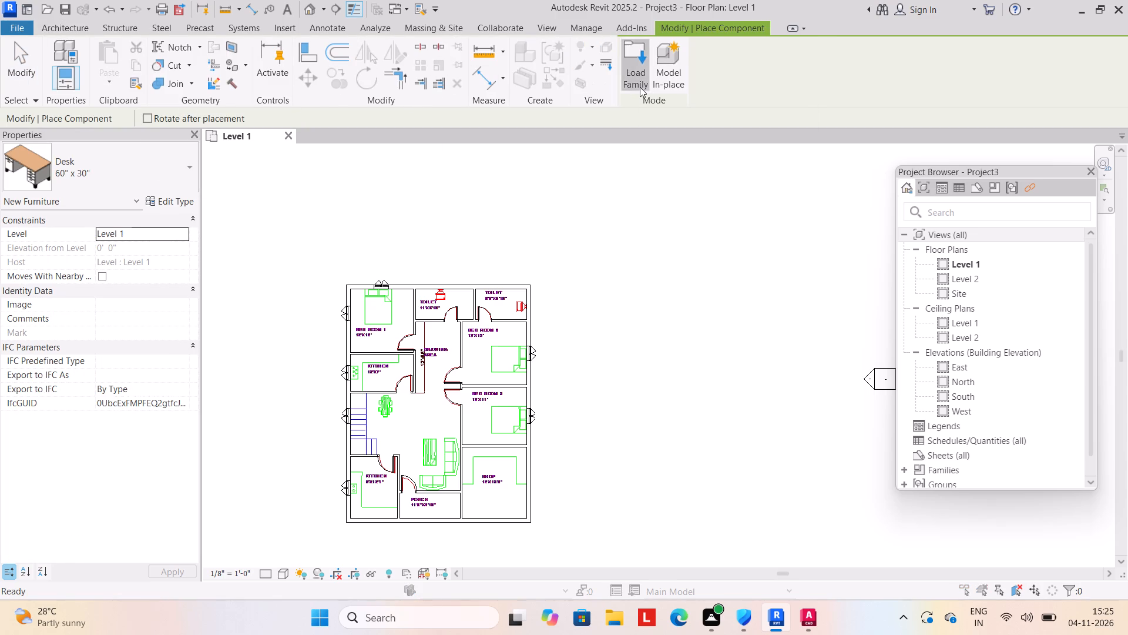
{"action": "scroll", "coordinate": [636, 116], "scroll_direction": "down", "scroll_amount": 4}
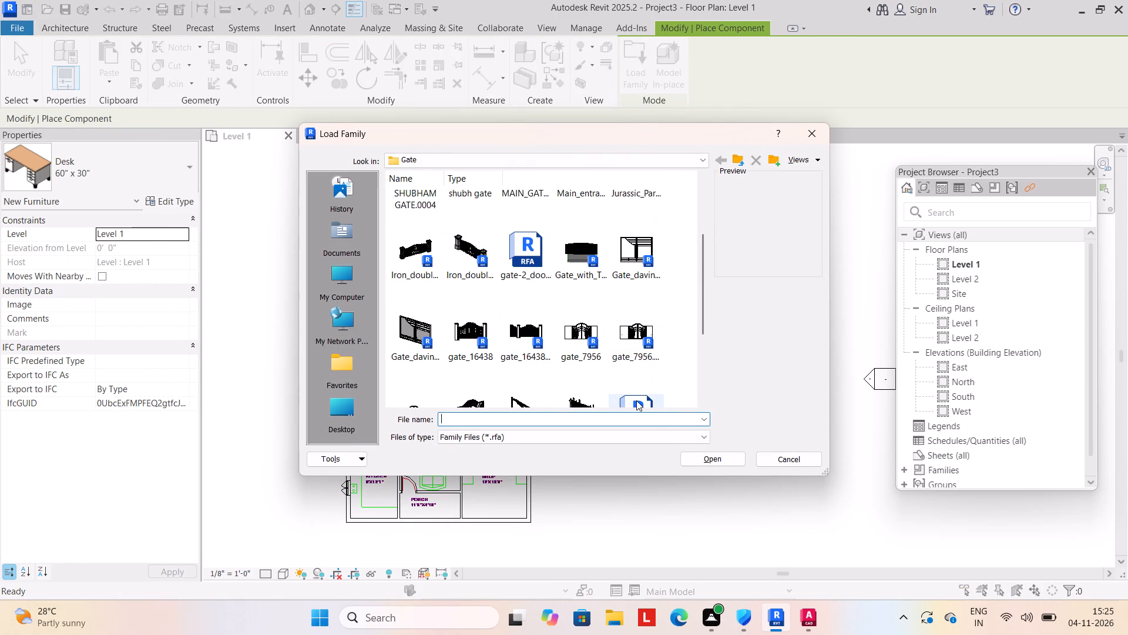
{"action": "scroll", "coordinate": [637, 399], "scroll_direction": "up", "scroll_amount": 4}
{"action": "scroll", "coordinate": [643, 376], "scroll_direction": "down", "scroll_amount": 4}
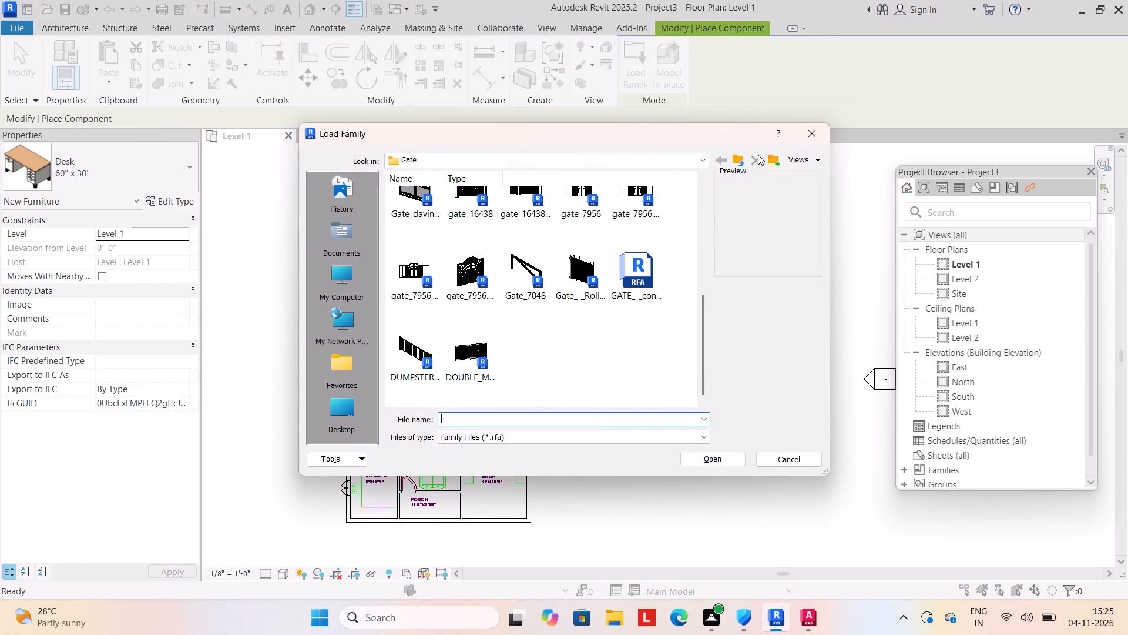
{"action": "left_click", "coordinate": [735, 161]}
{"action": "scroll", "coordinate": [539, 351], "scroll_direction": "down", "scroll_amount": 2}
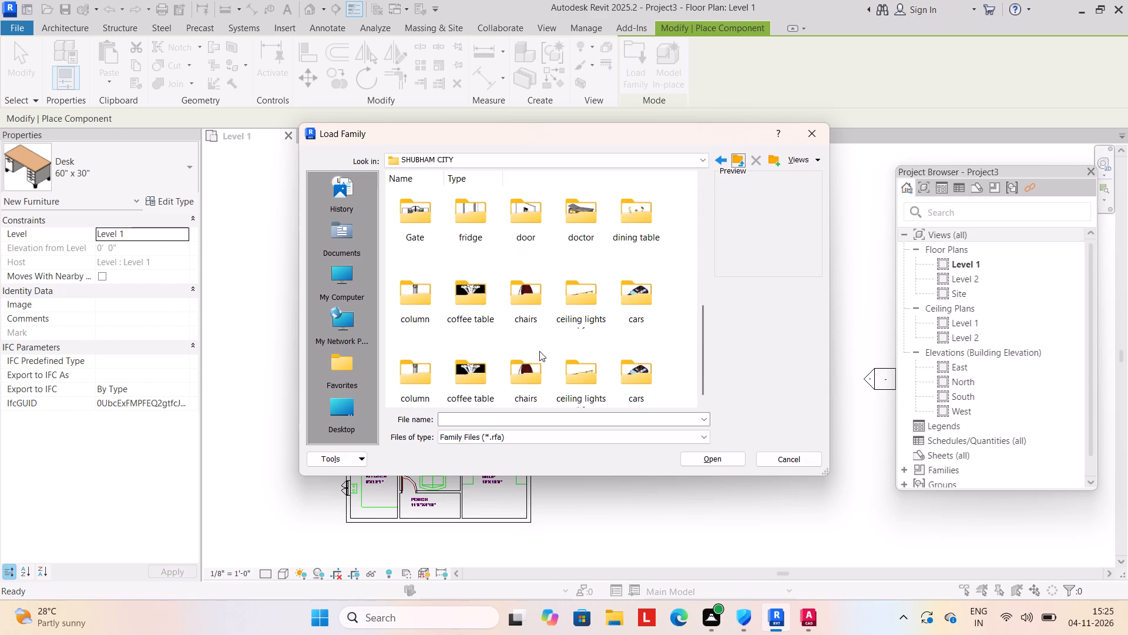
{"action": "scroll", "coordinate": [539, 351], "scroll_direction": "down", "scroll_amount": 3}
{"action": "double_click", "coordinate": [526, 376]}
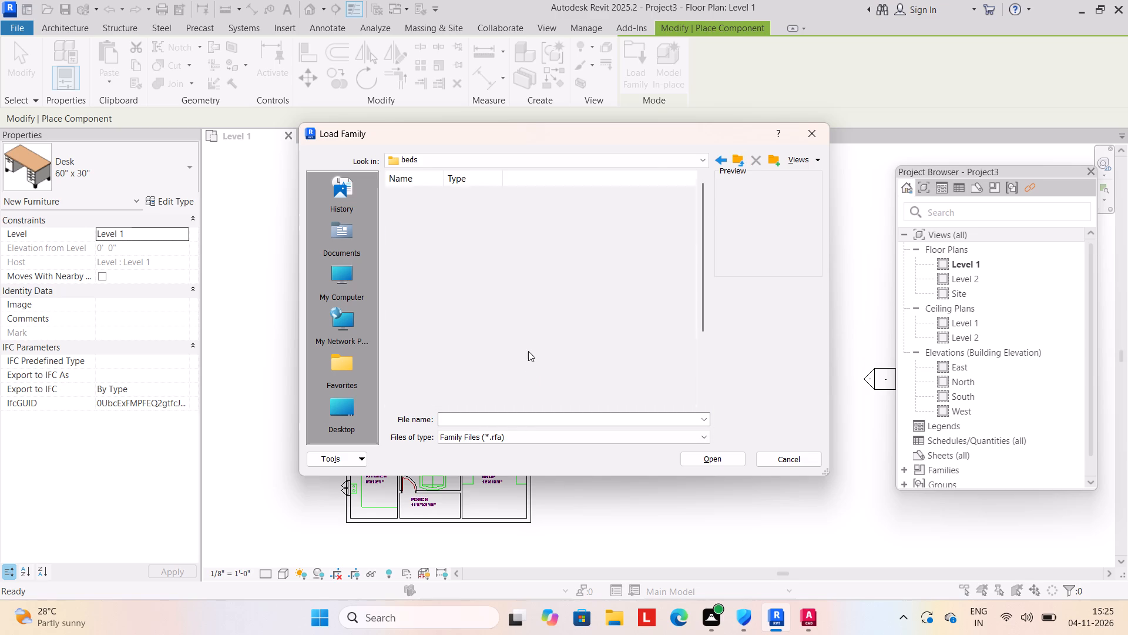
{"action": "scroll", "coordinate": [531, 310], "scroll_direction": "down", "scroll_amount": 5}
{"action": "left_click", "coordinate": [529, 277]}
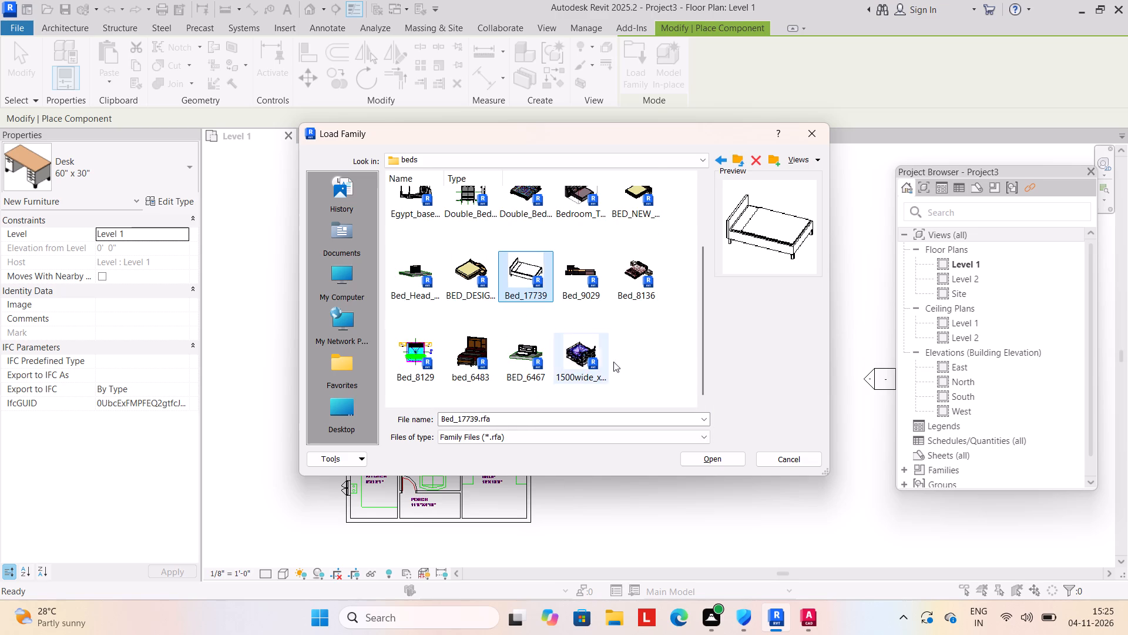
{"action": "left_click", "coordinate": [700, 466]}
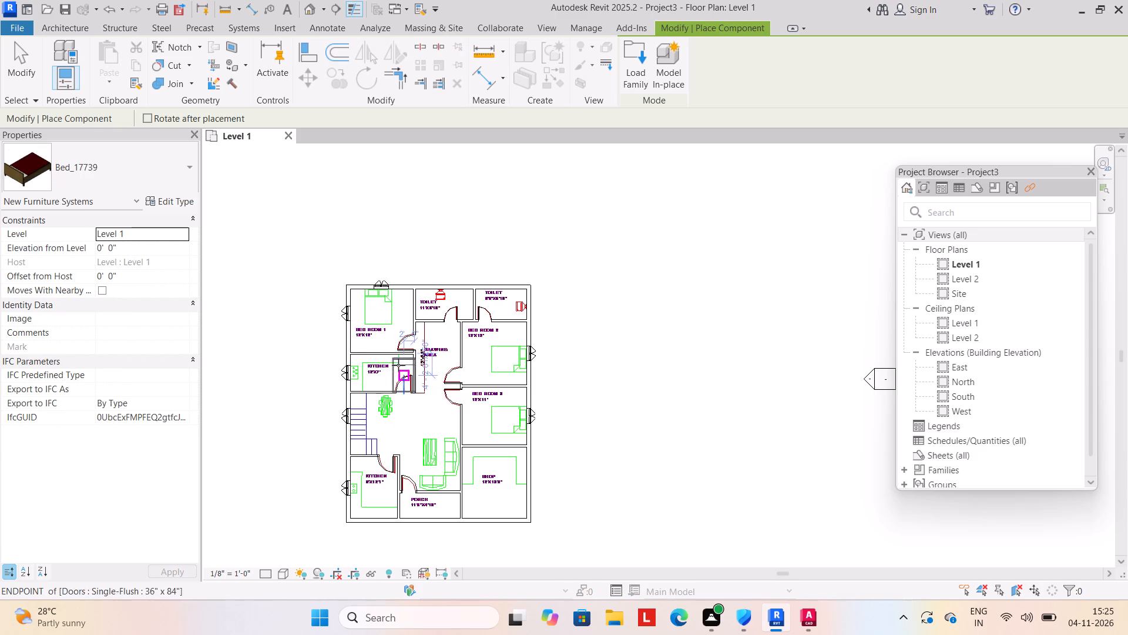
Place Bed_17739 over the plan's bed in Bed Room 1, headboard toward the rear wall, its centre about 4'-0" from that wall.
{"action": "scroll", "coordinate": [381, 312], "scroll_direction": "up", "scroll_amount": 10}
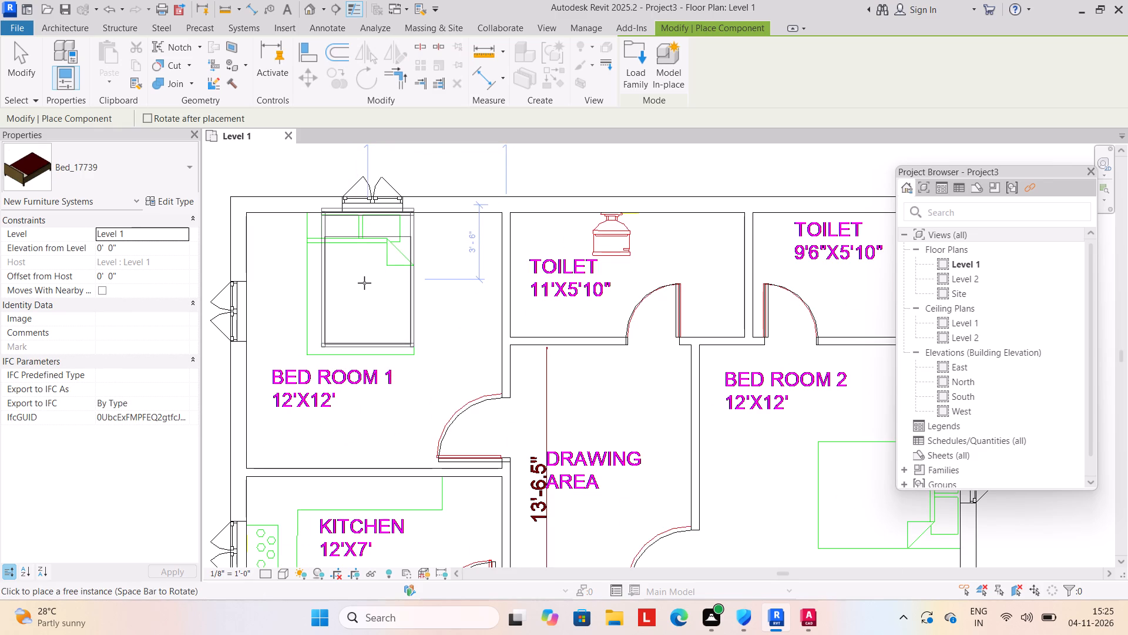
{"action": "left_click", "coordinate": [364, 288]}
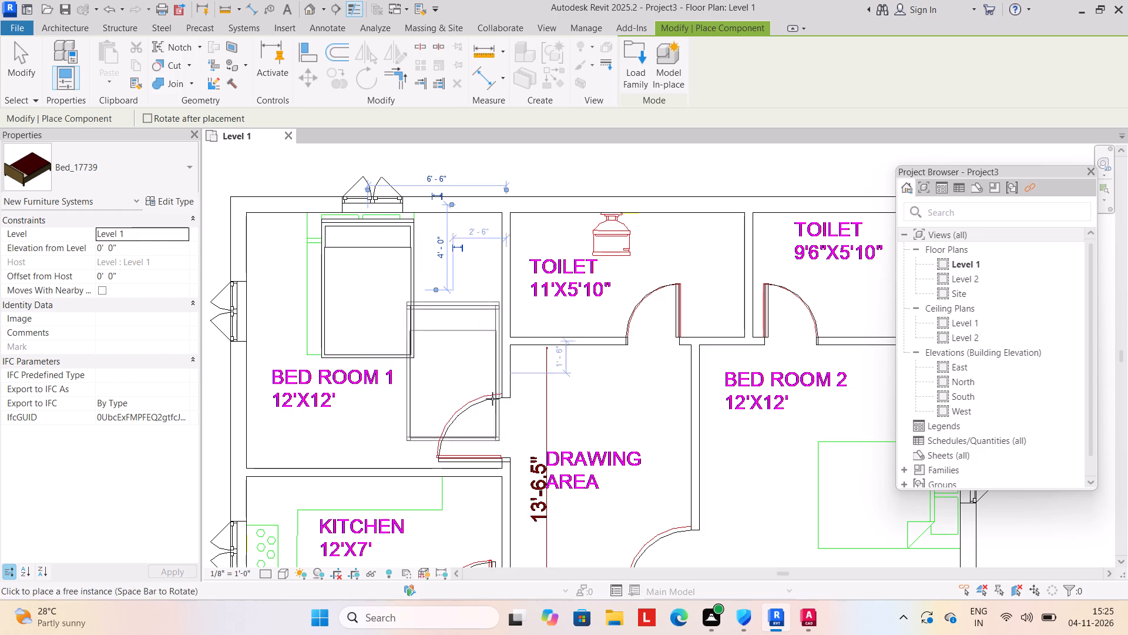
Place Bed_17739 over the plan's beds in Bed Rooms 2 and 3, rotated so the headboards face the windowed outer wall.
{"action": "scroll", "coordinate": [553, 423], "scroll_direction": "down", "scroll_amount": 5}
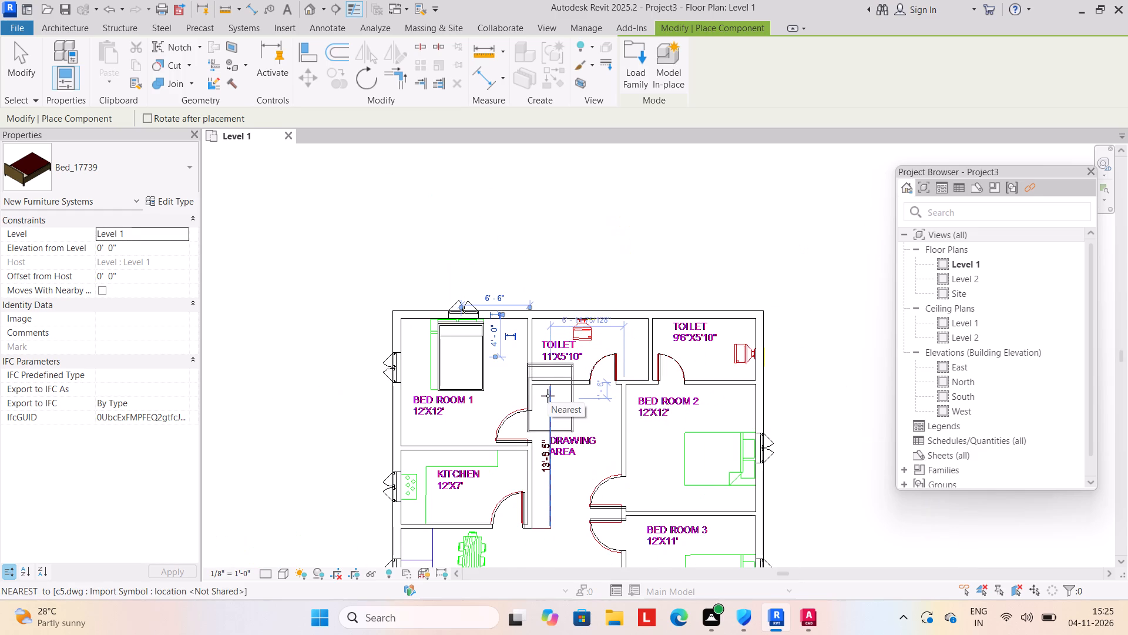
{"action": "scroll", "coordinate": [590, 408], "scroll_direction": "down", "scroll_amount": 4}
{"action": "middle_click_drag", "start_coordinate": [590, 404], "coordinate": [570, 359]}
{"action": "scroll", "coordinate": [670, 378], "scroll_direction": "up", "scroll_amount": 7}
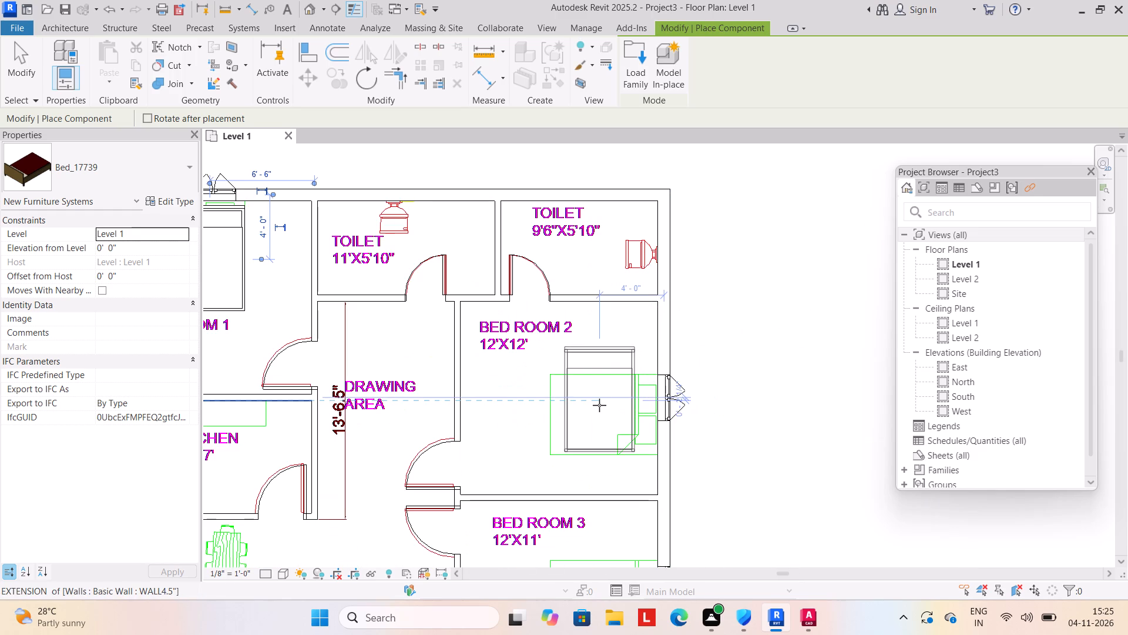
{"action": "key", "text": "space"}
{"action": "key", "text": "space"}
{"action": "key", "text": "space"}
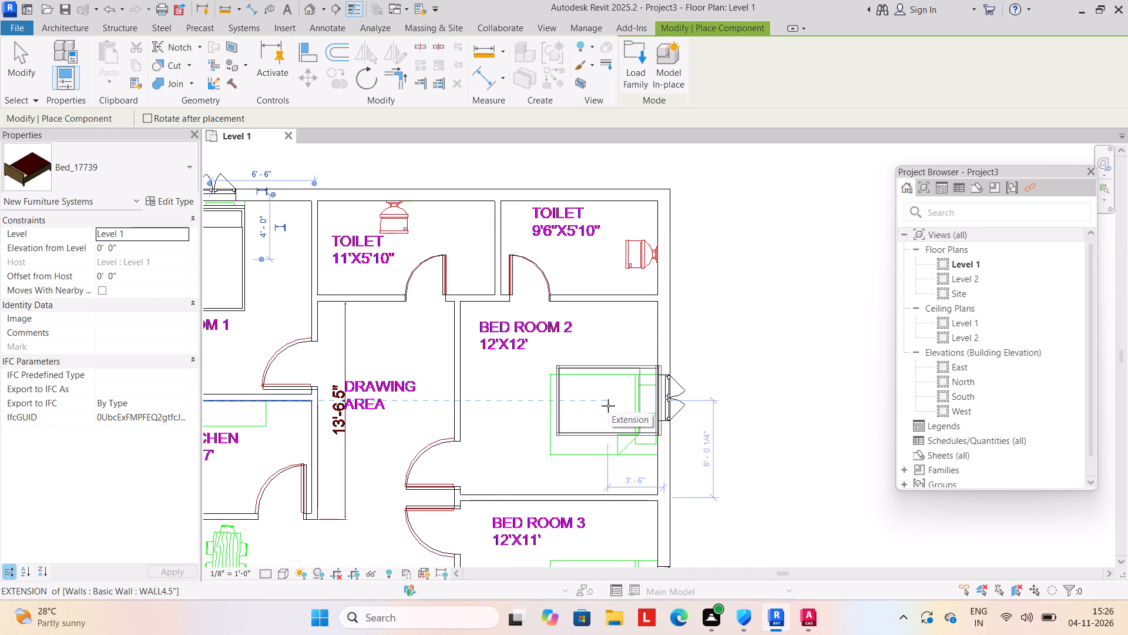
{"action": "left_click", "coordinate": [608, 406]}
{"action": "scroll", "coordinate": [606, 497], "scroll_direction": "down", "scroll_amount": 1}
{"action": "middle_click_drag", "start_coordinate": [600, 487], "coordinate": [590, 308]}
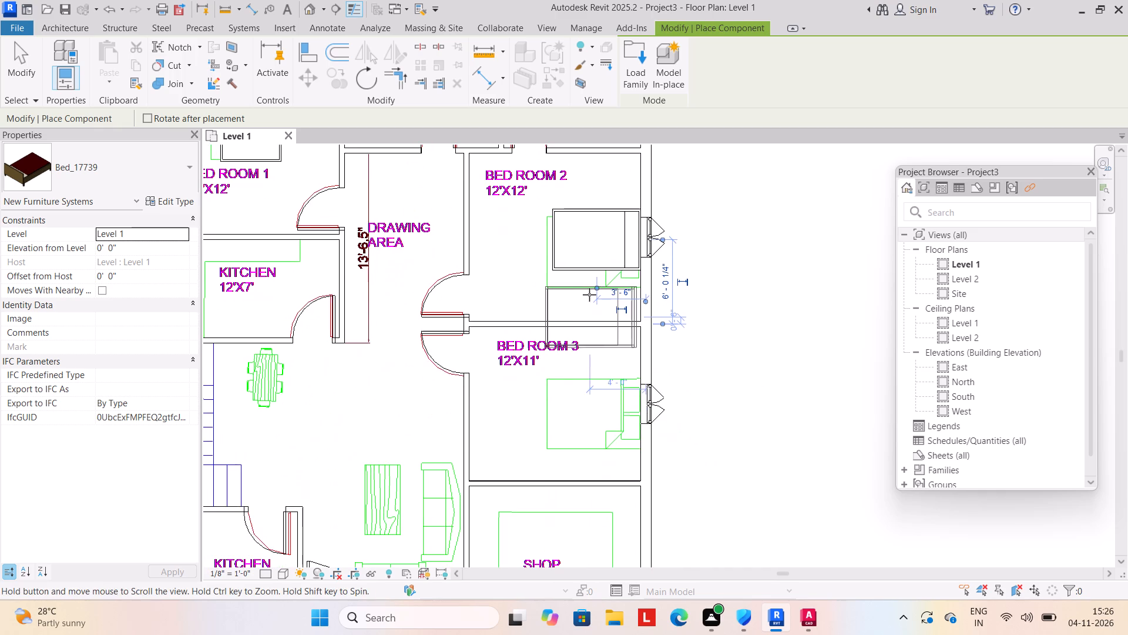
{"action": "left_click", "coordinate": [589, 409]}
{"action": "left_click", "coordinate": [12, 71]}
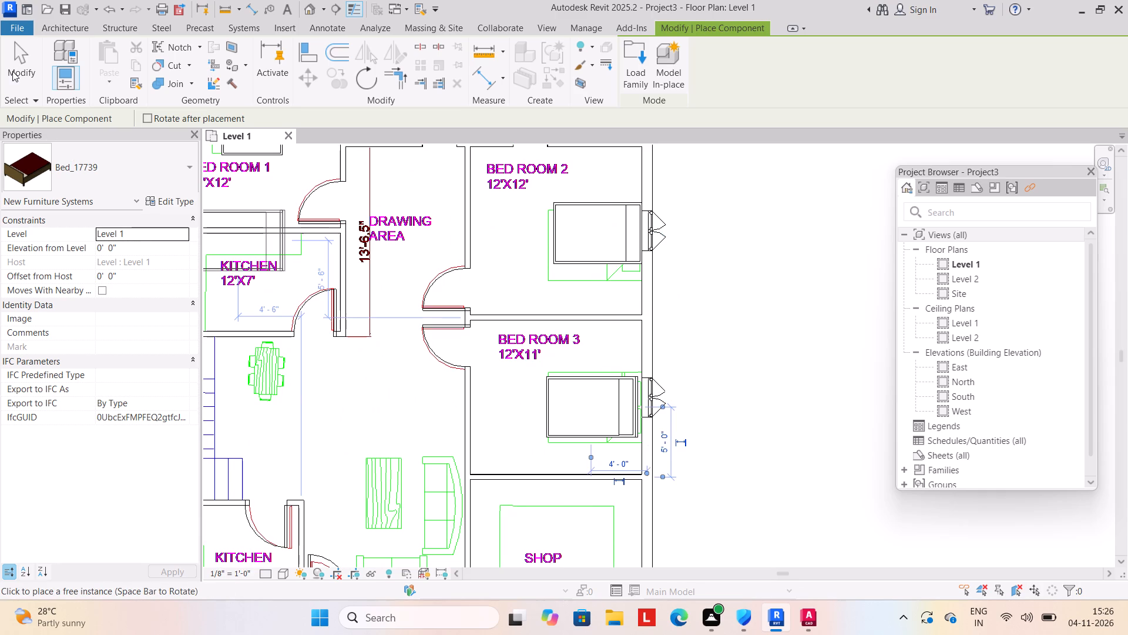
Nudge the Bed Room 2 bed about 6" away from the outer wall and 3" toward Bed Room 3.
{"action": "left_click", "coordinate": [552, 226]}
{"action": "key", "text": "Left"}
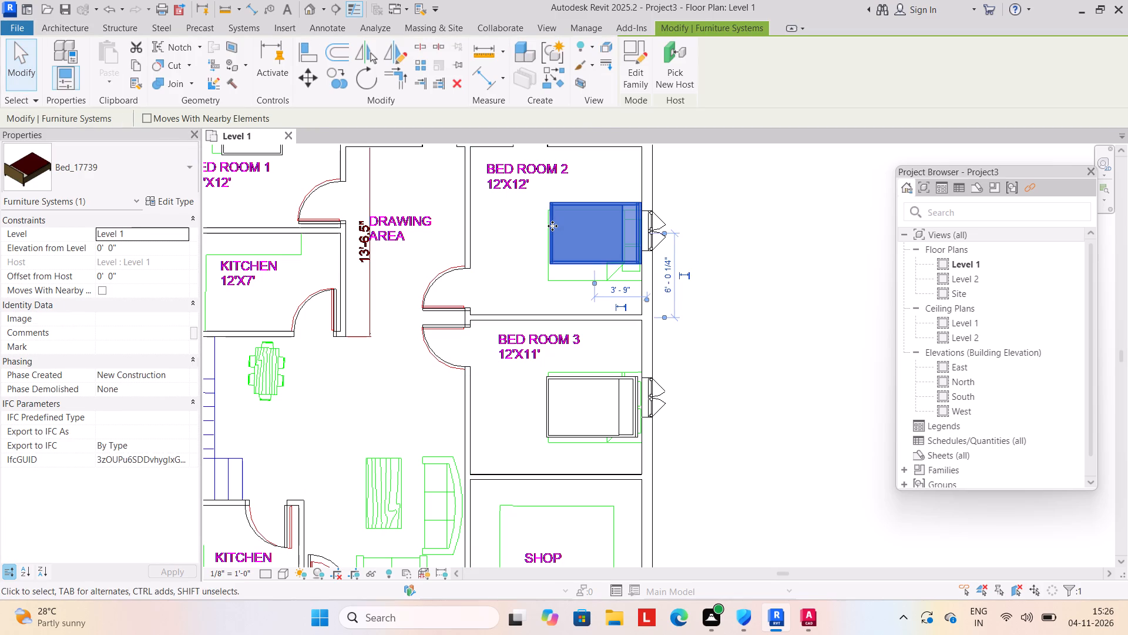
{"action": "key", "text": "Down"}
{"action": "key", "text": "Left"}
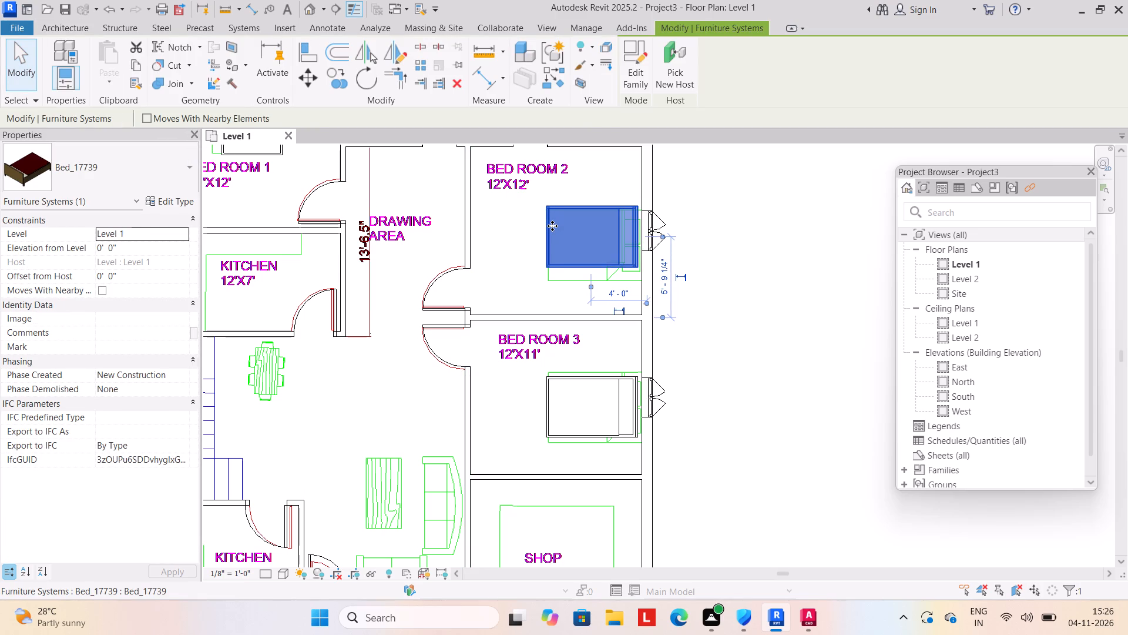
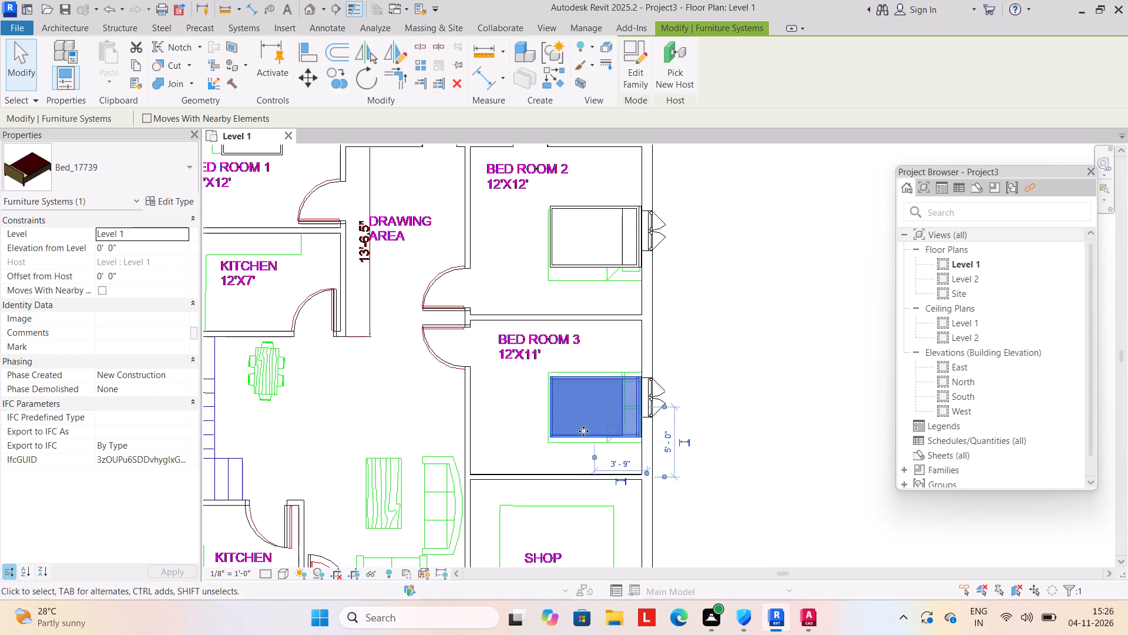
Nudge the Bed Room 3 bed 3" toward Bed Room 2 and deselect it.
{"action": "key", "text": "Up"}
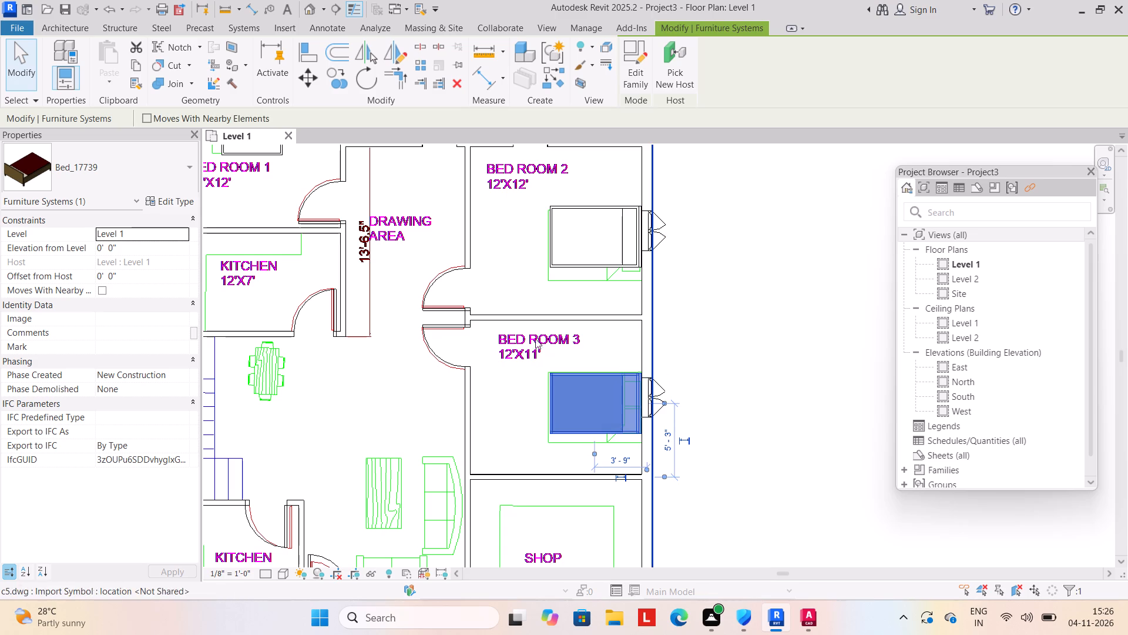
{"action": "left_click", "coordinate": [564, 298]}
Load the Dining_Table_w_Chairs_11374 component family from the dining table folder in SHUBHAM CITY.
{"action": "scroll", "coordinate": [542, 289], "scroll_direction": "down", "scroll_amount": 5}
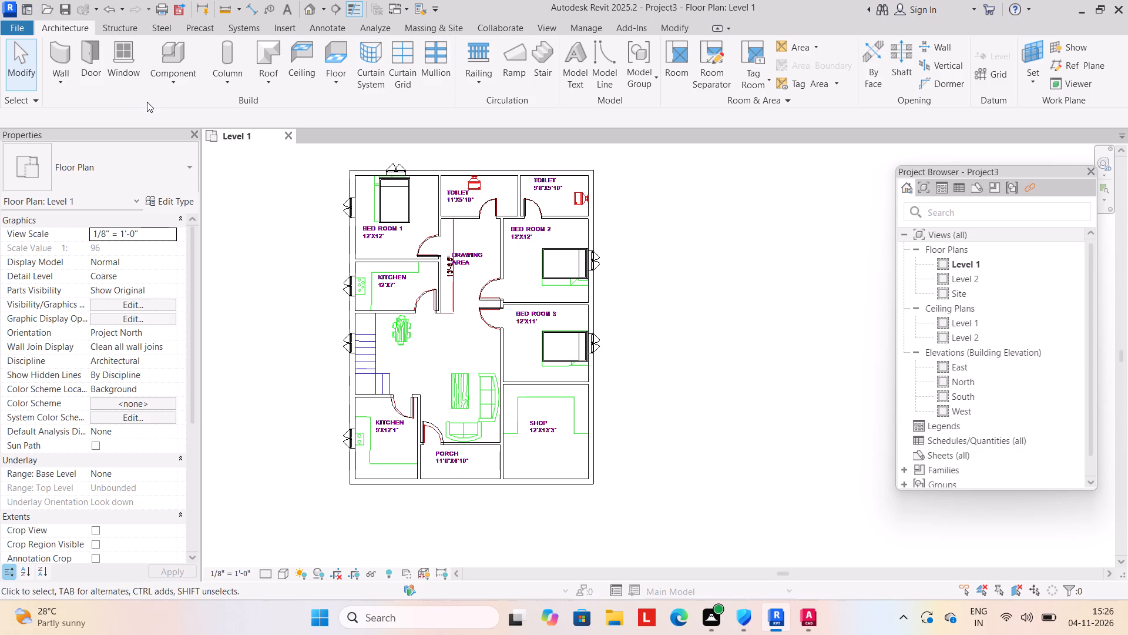
{"action": "left_click", "coordinate": [173, 78]}
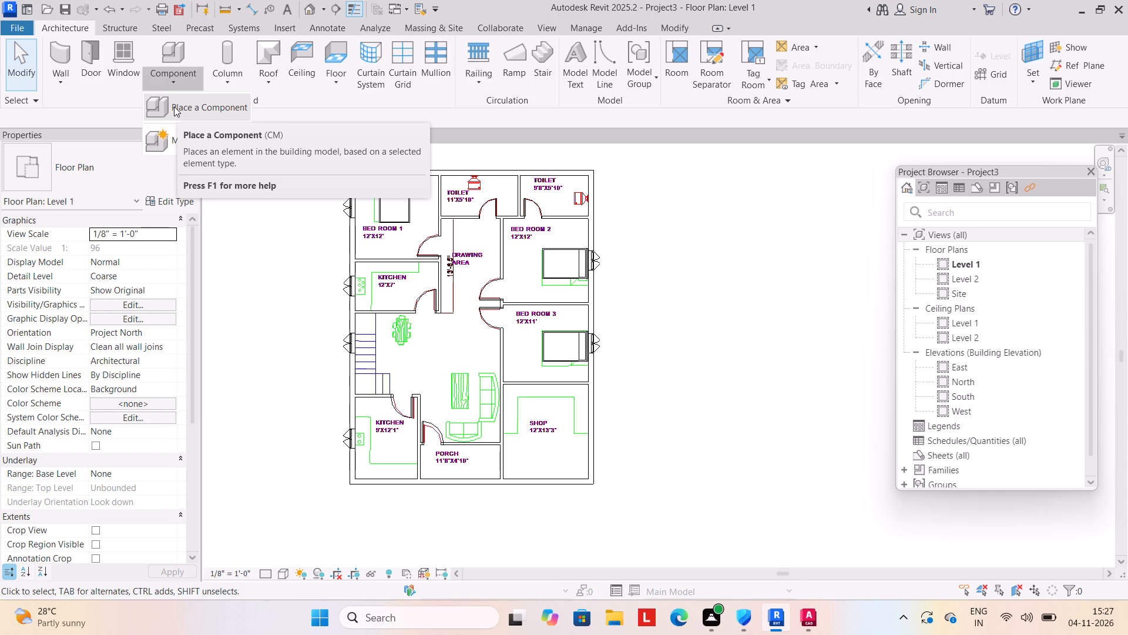
{"action": "left_click", "coordinate": [174, 106]}
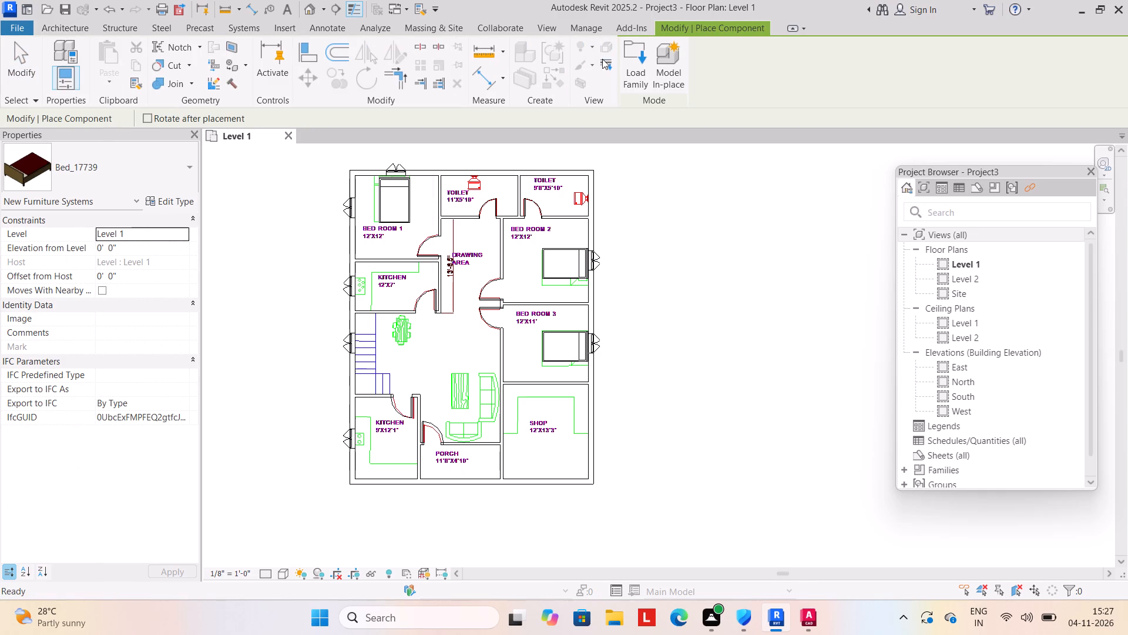
{"action": "left_click", "coordinate": [633, 58]}
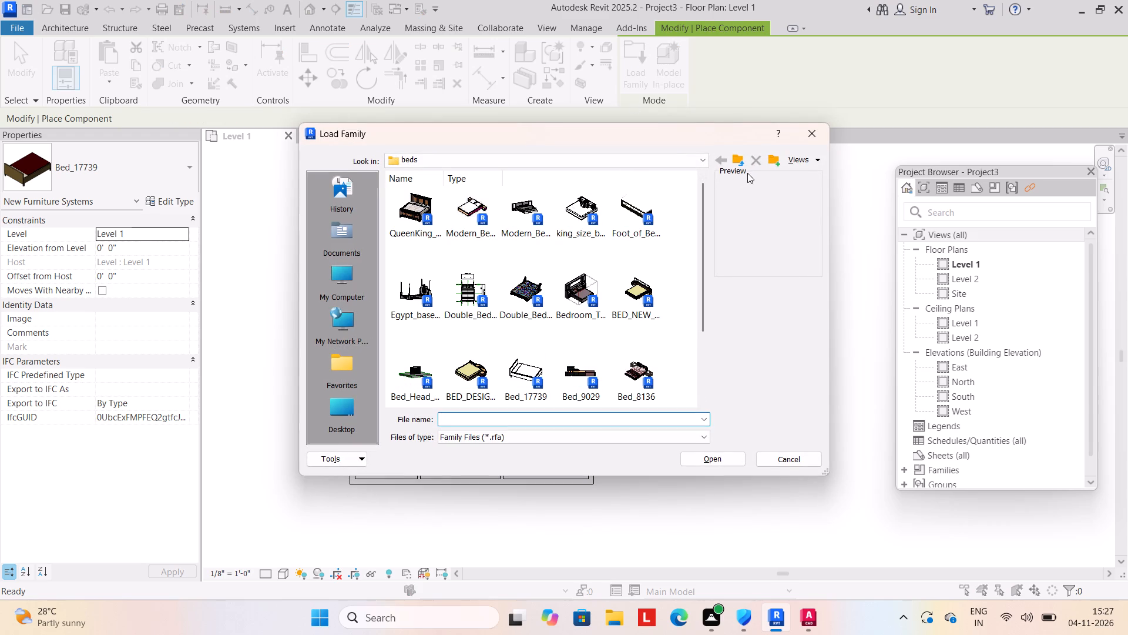
{"action": "left_click", "coordinate": [734, 153]}
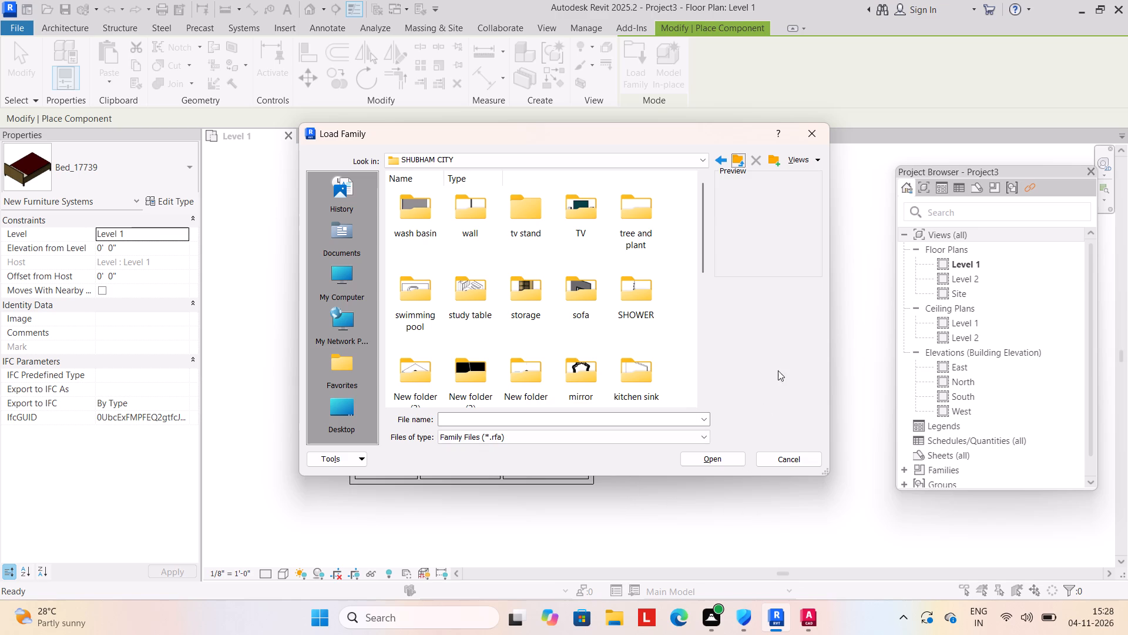
{"action": "scroll", "coordinate": [493, 334], "scroll_direction": "down", "scroll_amount": 5}
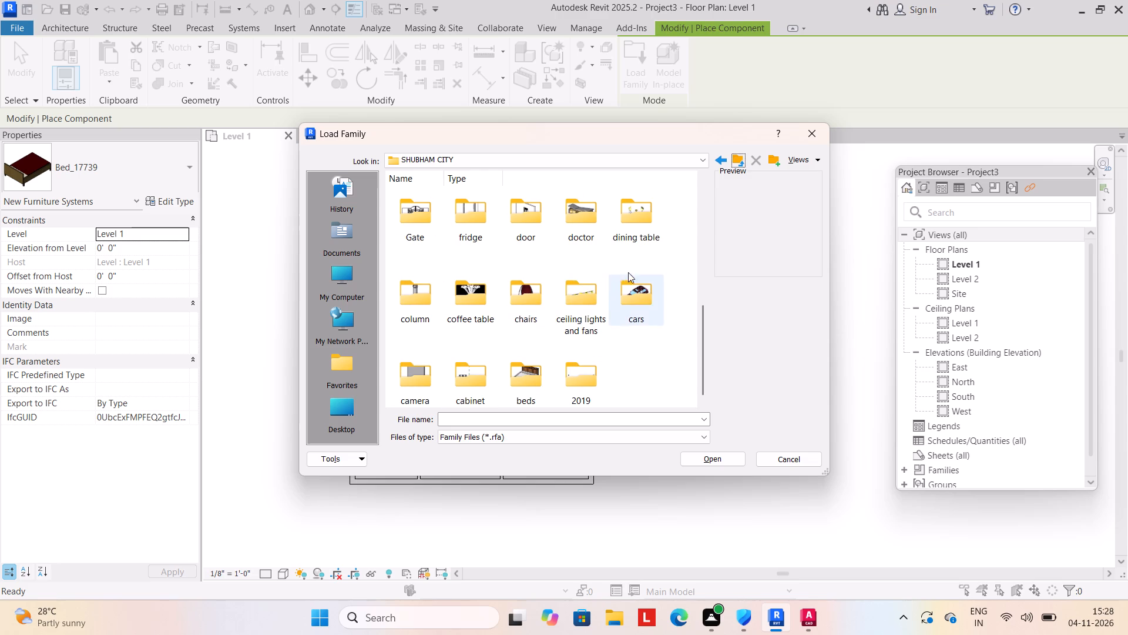
{"action": "double_click", "coordinate": [636, 229]}
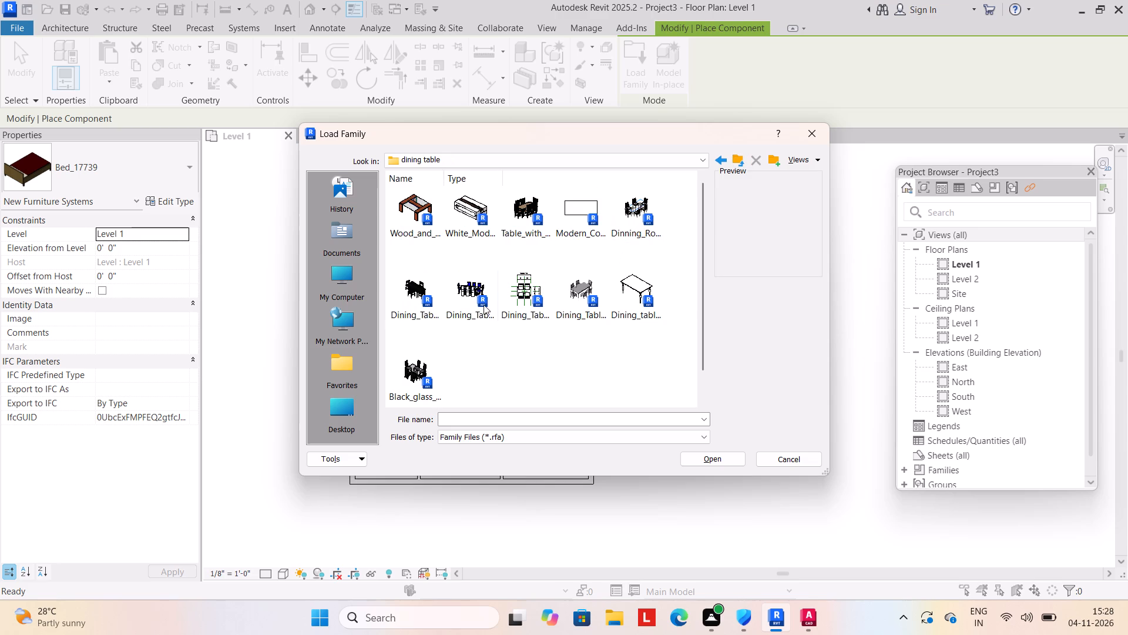
{"action": "left_click", "coordinate": [421, 303]}
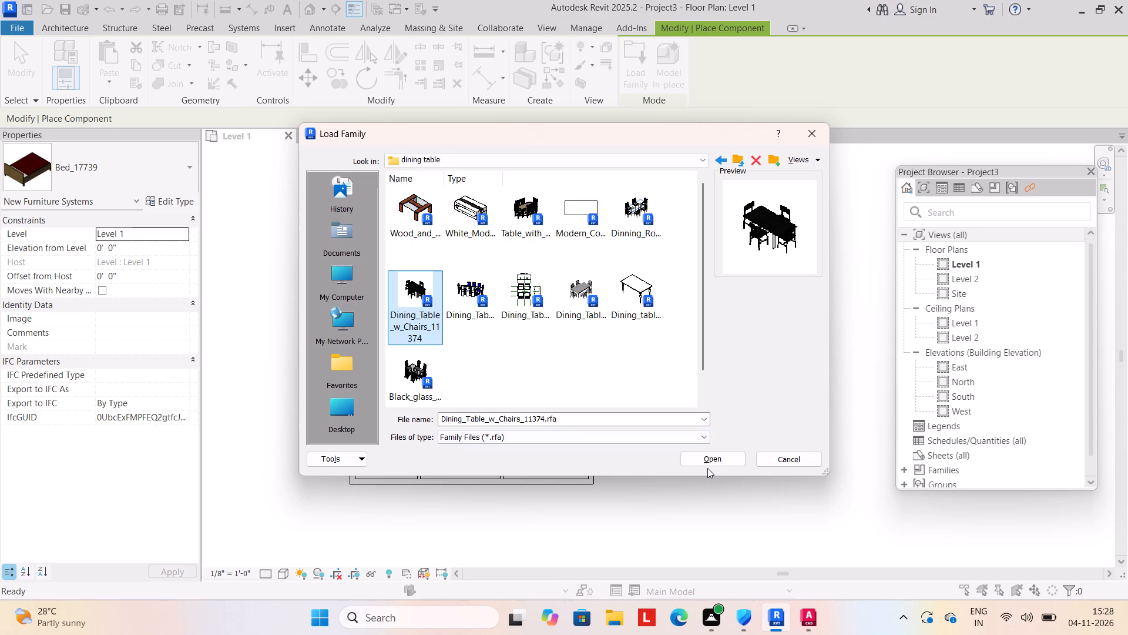
{"action": "left_click", "coordinate": [707, 468]}
{"action": "left_click", "coordinate": [710, 462]}
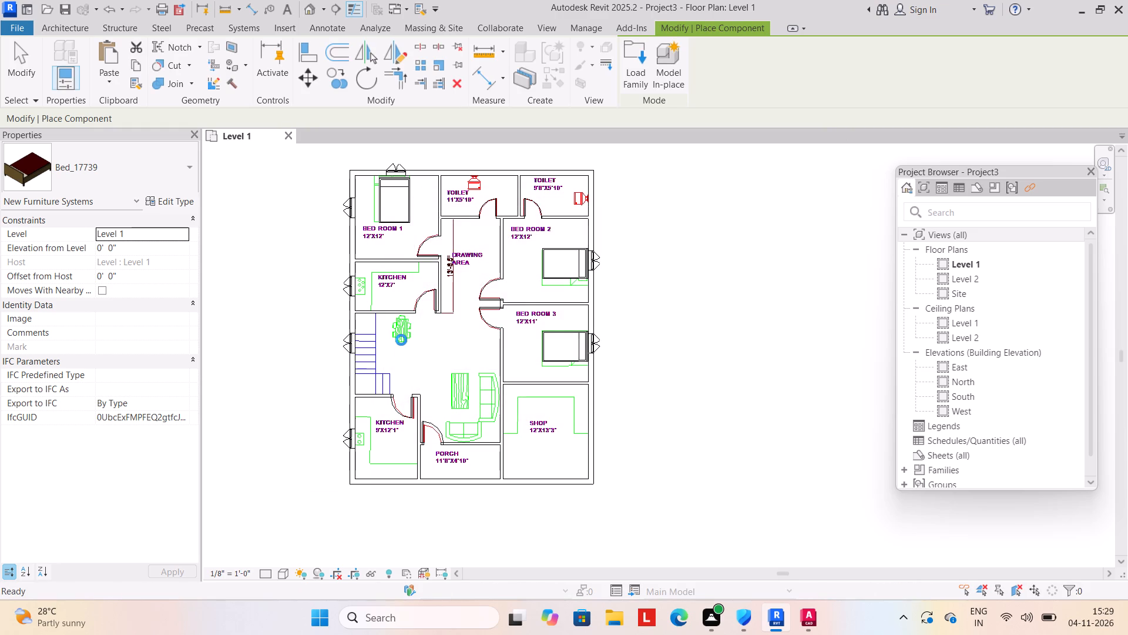
Place the 762 mm x 1525 mm Dining_Table_w_Chairs_11374 over the plan's dining table beside the stairs.
{"action": "scroll", "coordinate": [401, 340], "scroll_direction": "up", "scroll_amount": 6}
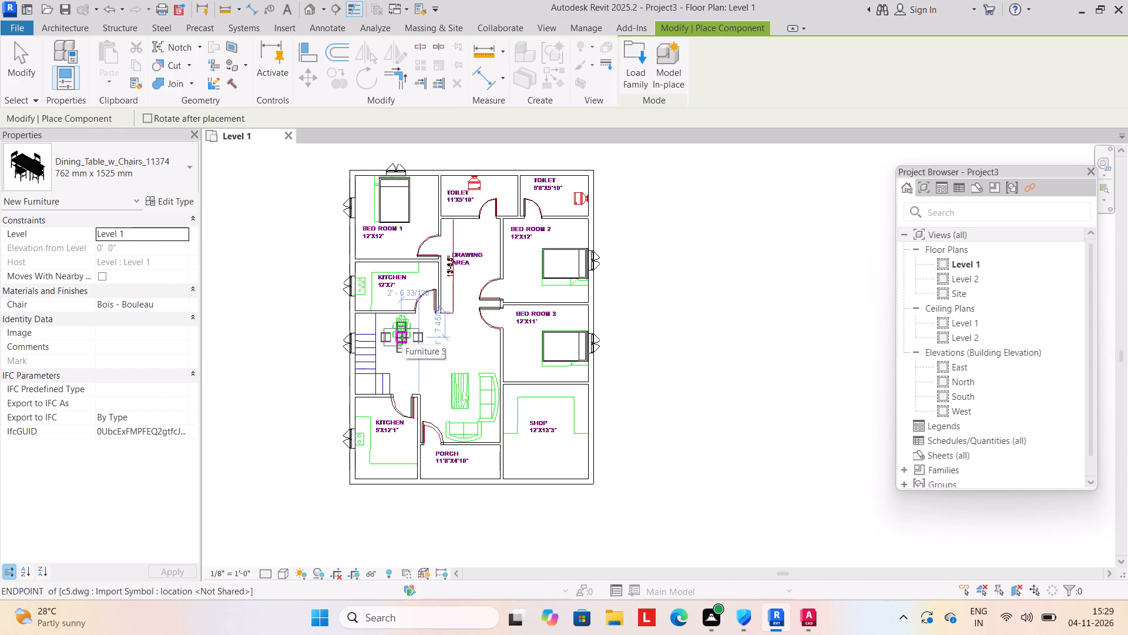
{"action": "scroll", "coordinate": [404, 340], "scroll_direction": "up", "scroll_amount": 2}
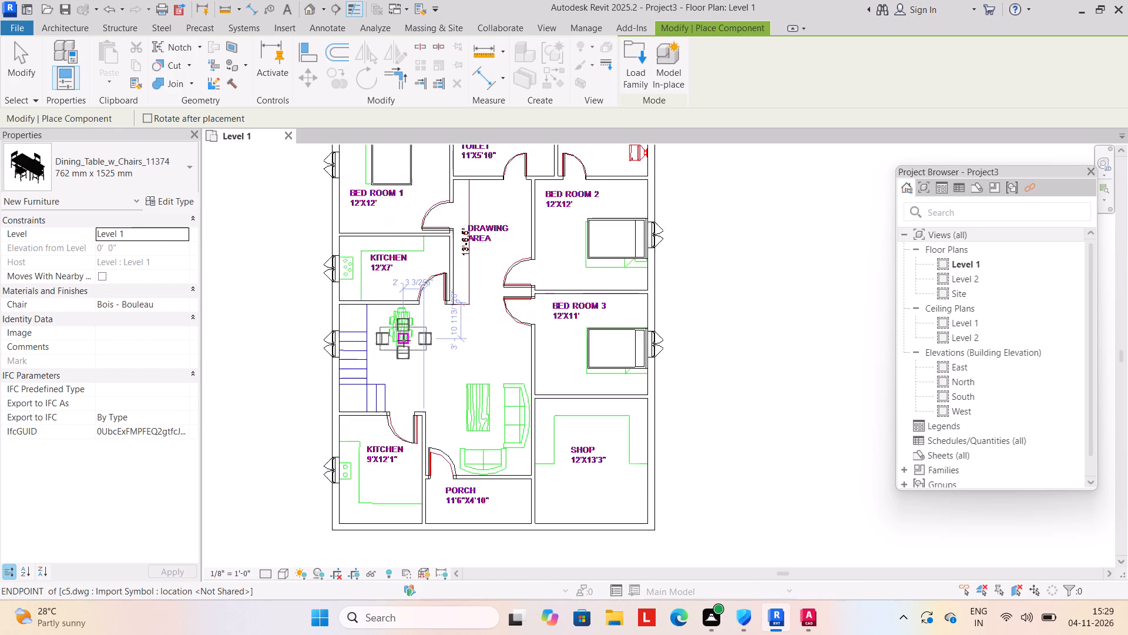
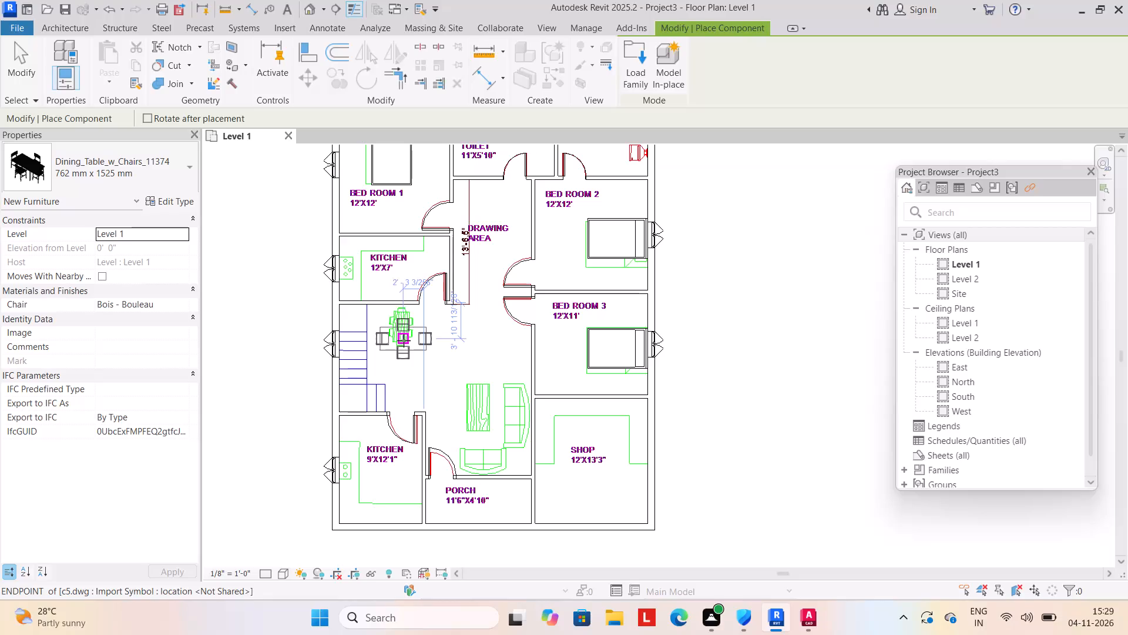
Rotate the dining table parallel to the stairs' long side and place it over the plan's dining table.
{"action": "key", "text": "space"}
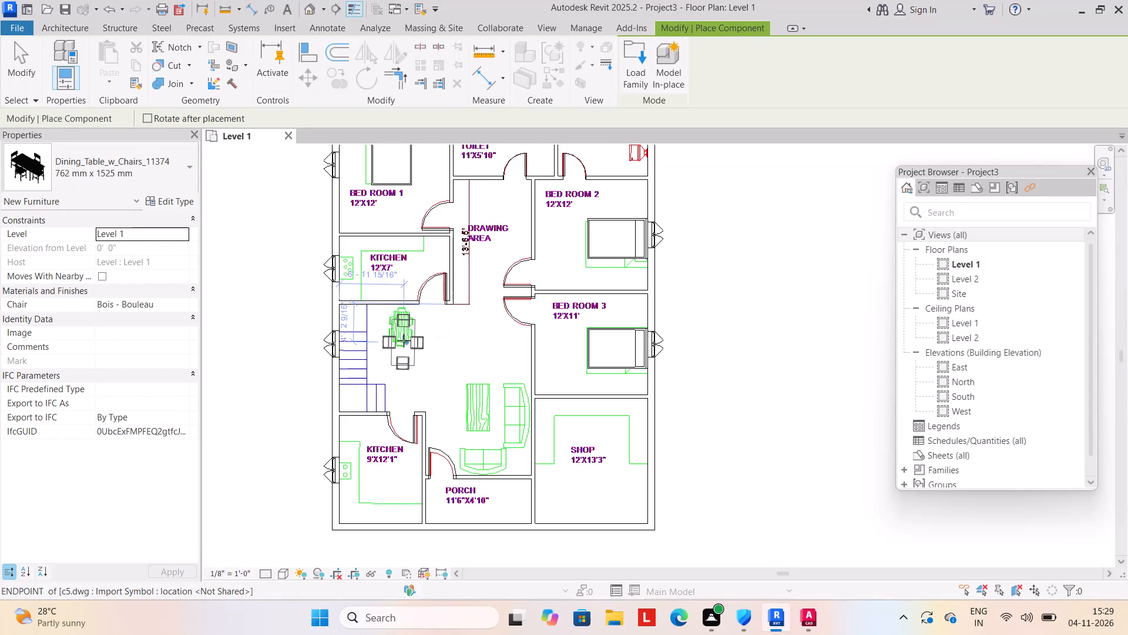
{"action": "left_click", "coordinate": [404, 340]}
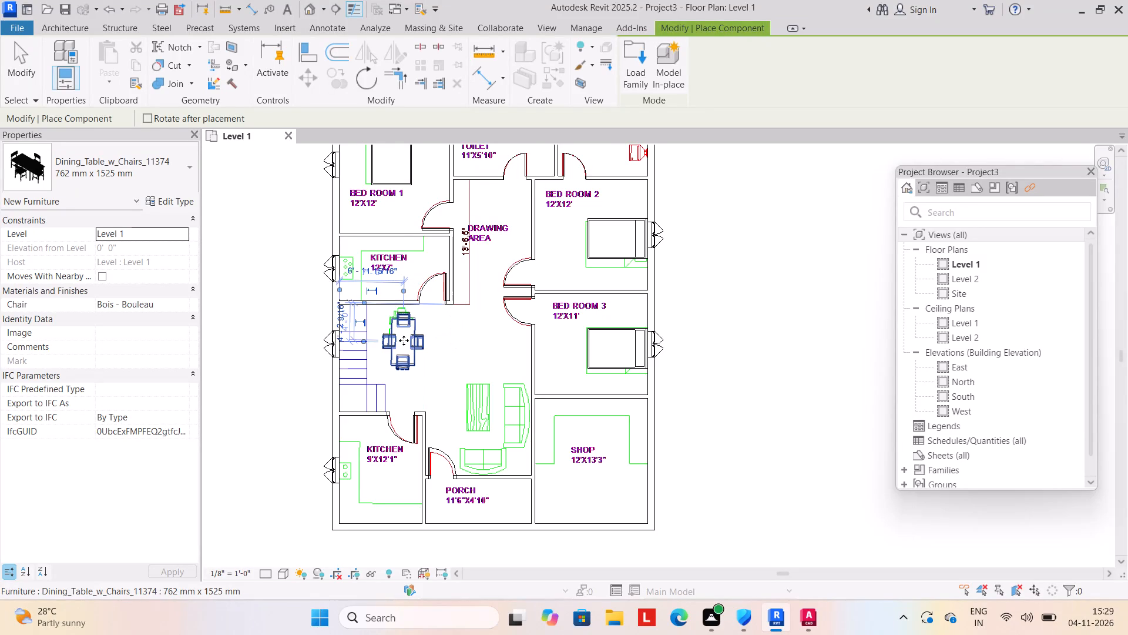
Load the ANTIGUA_by_Vaghi_11534 sofa family from the sofa folder in SHUBHAM CITY.
{"action": "left_click", "coordinate": [636, 66]}
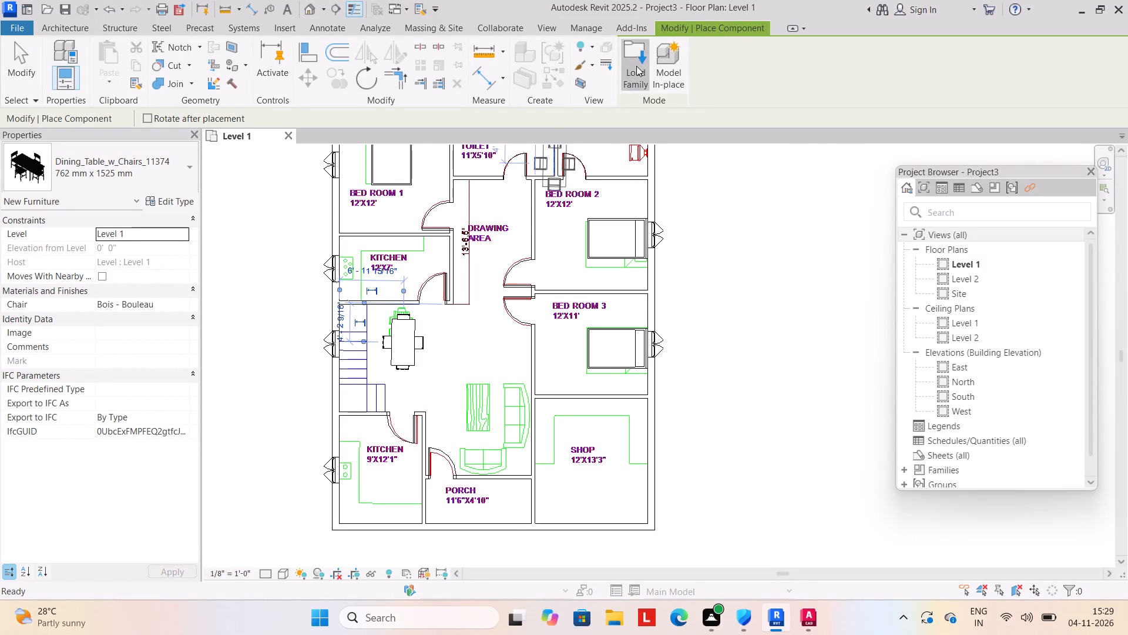
{"action": "scroll", "coordinate": [583, 373], "scroll_direction": "down", "scroll_amount": 2}
{"action": "scroll", "coordinate": [516, 298], "scroll_direction": "down", "scroll_amount": 1}
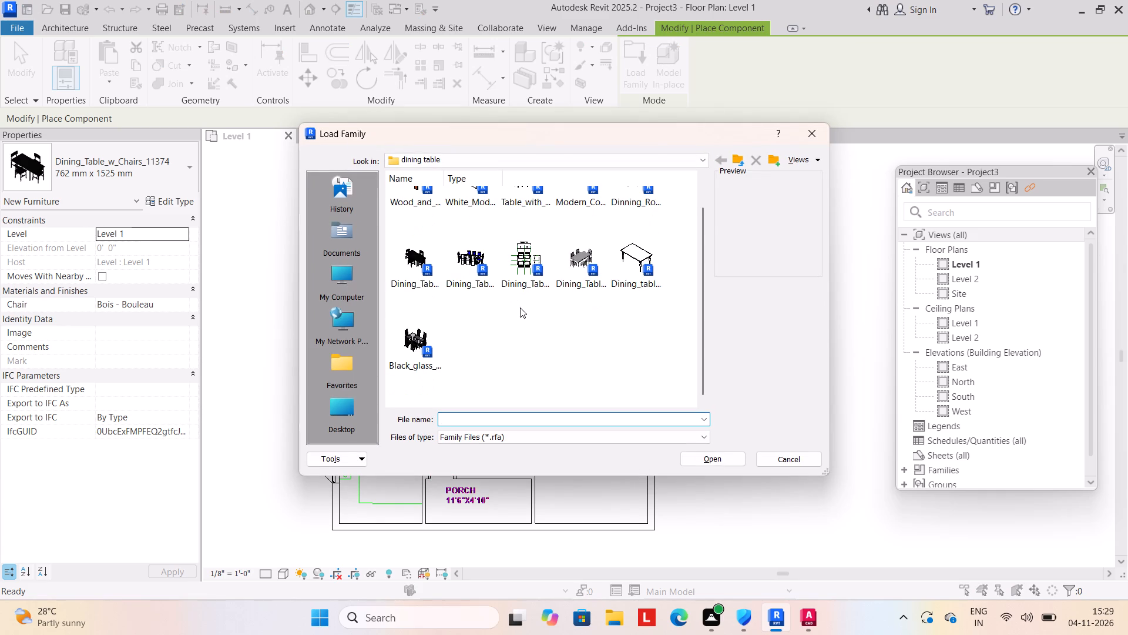
{"action": "left_click", "coordinate": [739, 157]}
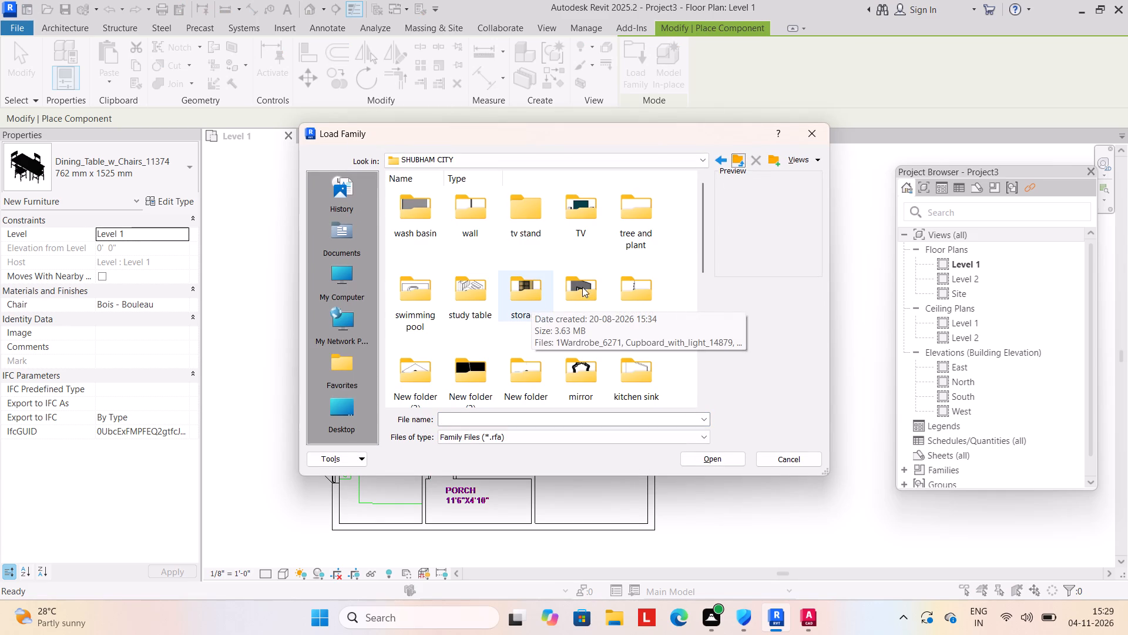
{"action": "double_click", "coordinate": [573, 294]}
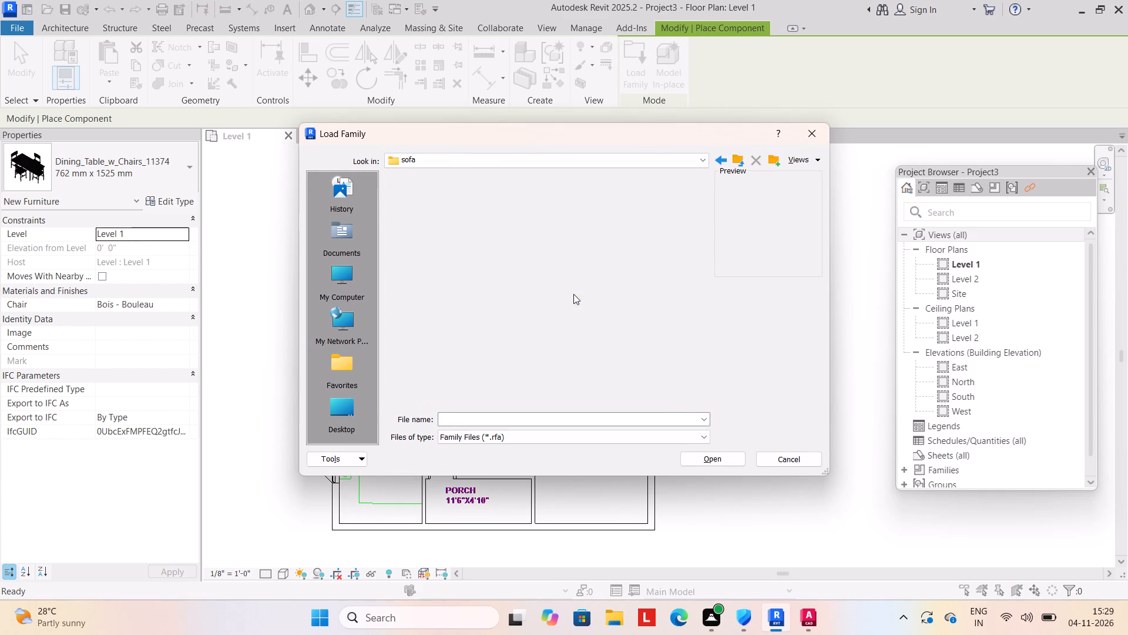
{"action": "scroll", "coordinate": [529, 315], "scroll_direction": "down", "scroll_amount": 4}
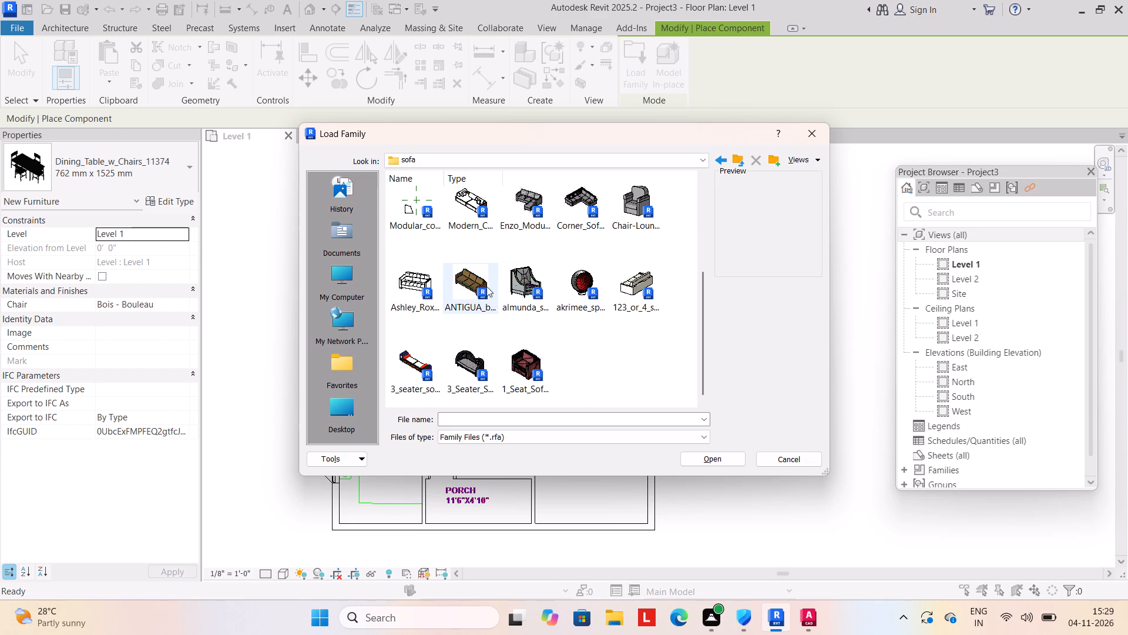
{"action": "left_click", "coordinate": [477, 282]}
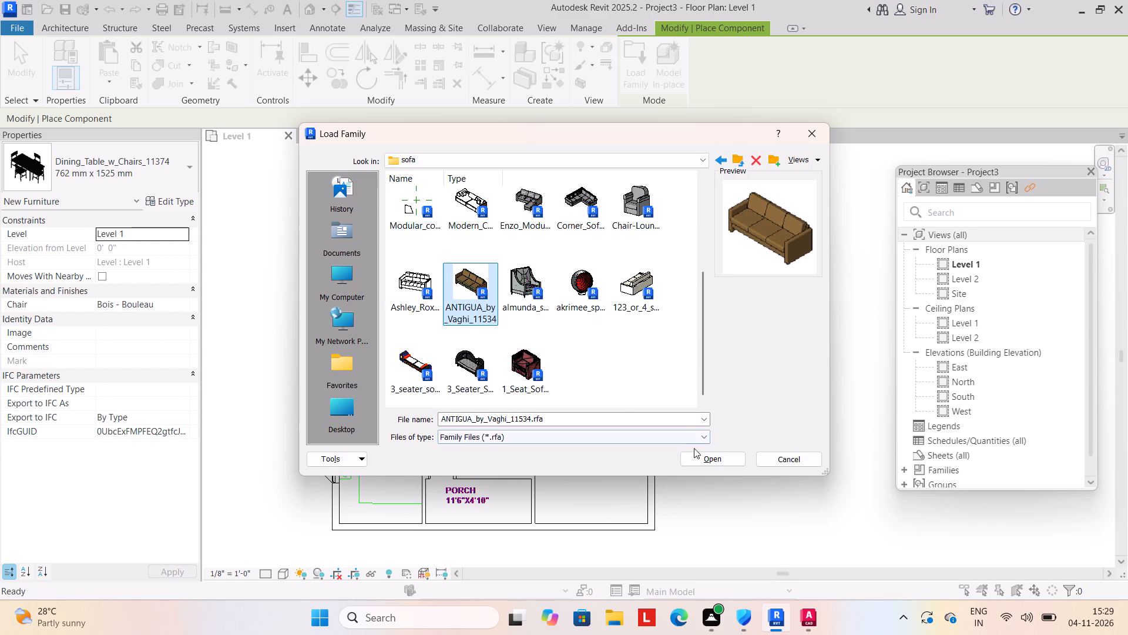
{"action": "left_click", "coordinate": [715, 462]}
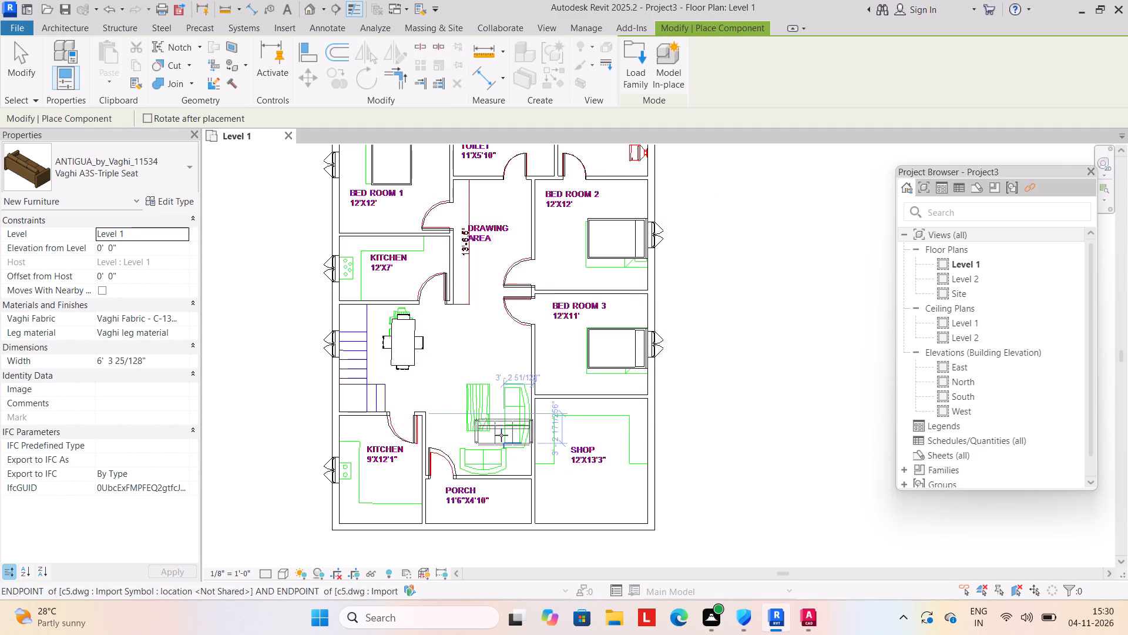
Place the Vaghi A3S-Triple Seat sofa over the plan's long sofa, rotated with its back to the wall beside Bed Room 3 and the shop.
{"action": "key", "text": "space"}
{"action": "key", "text": "space"}
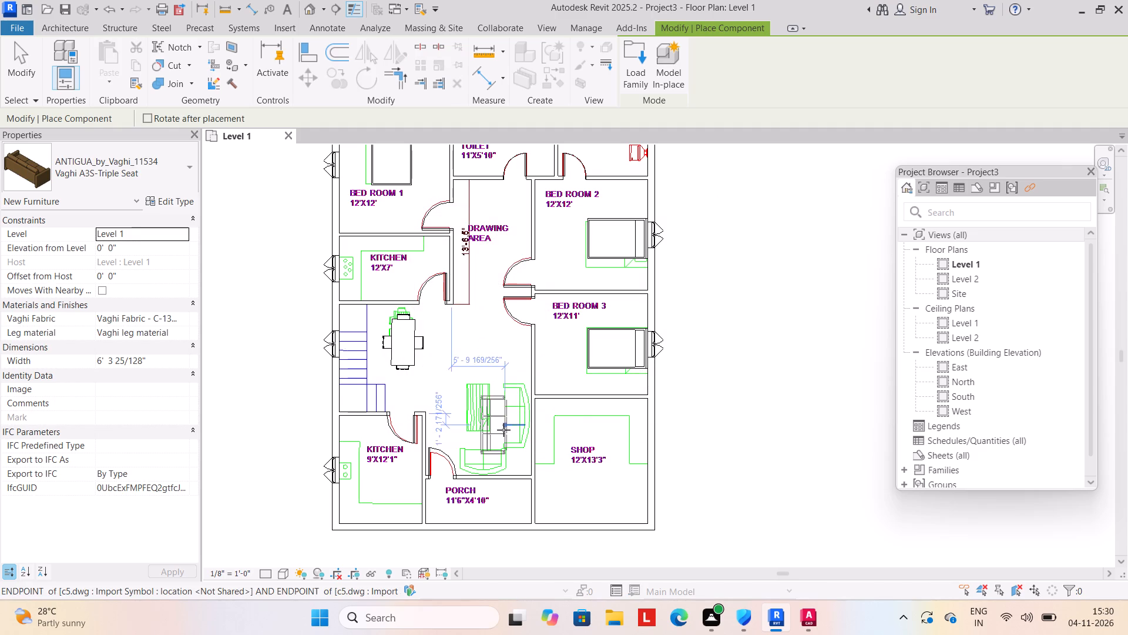
{"action": "key", "text": "space"}
{"action": "key", "text": "space"}
{"action": "key", "text": "space"}
{"action": "key", "text": "space"}
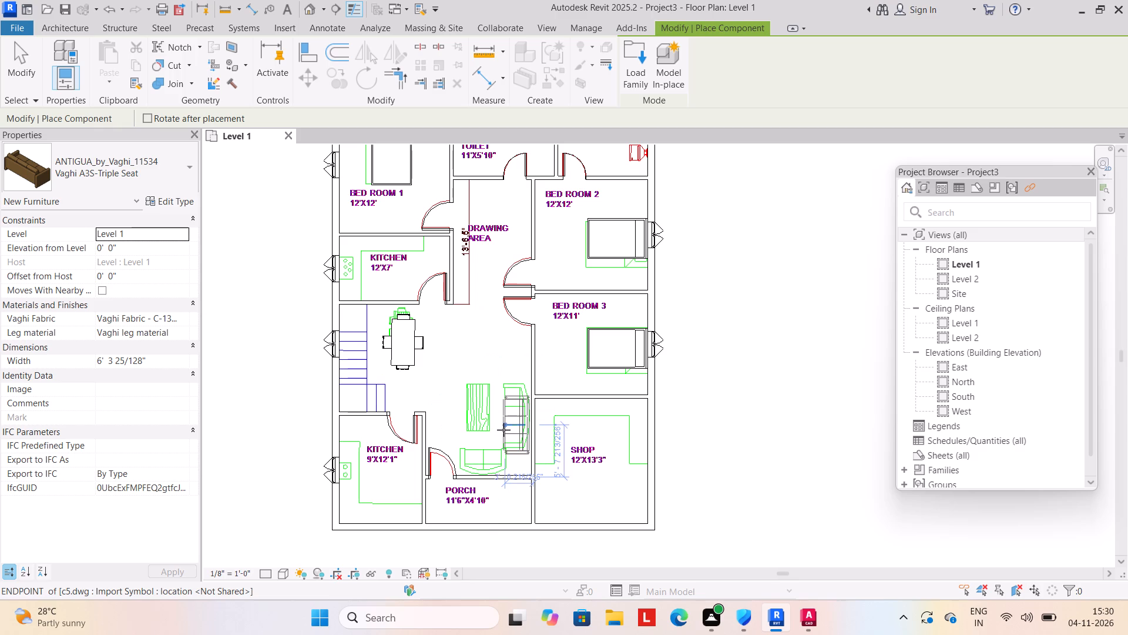
{"action": "scroll", "coordinate": [503, 430], "scroll_direction": "up", "scroll_amount": 3}
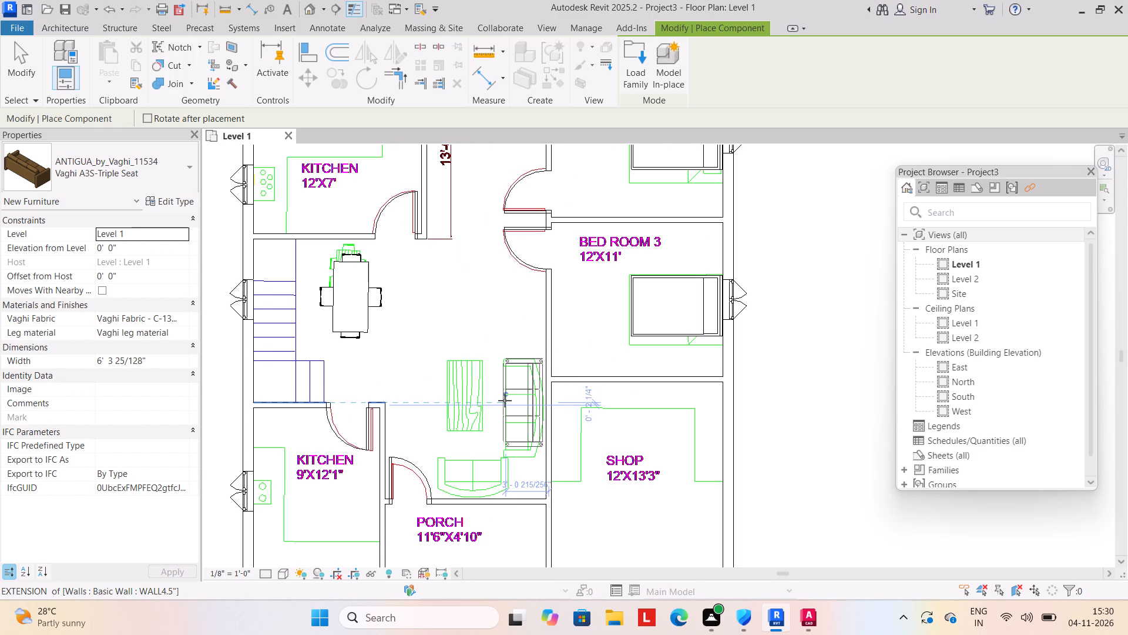
{"action": "left_click", "coordinate": [502, 401]}
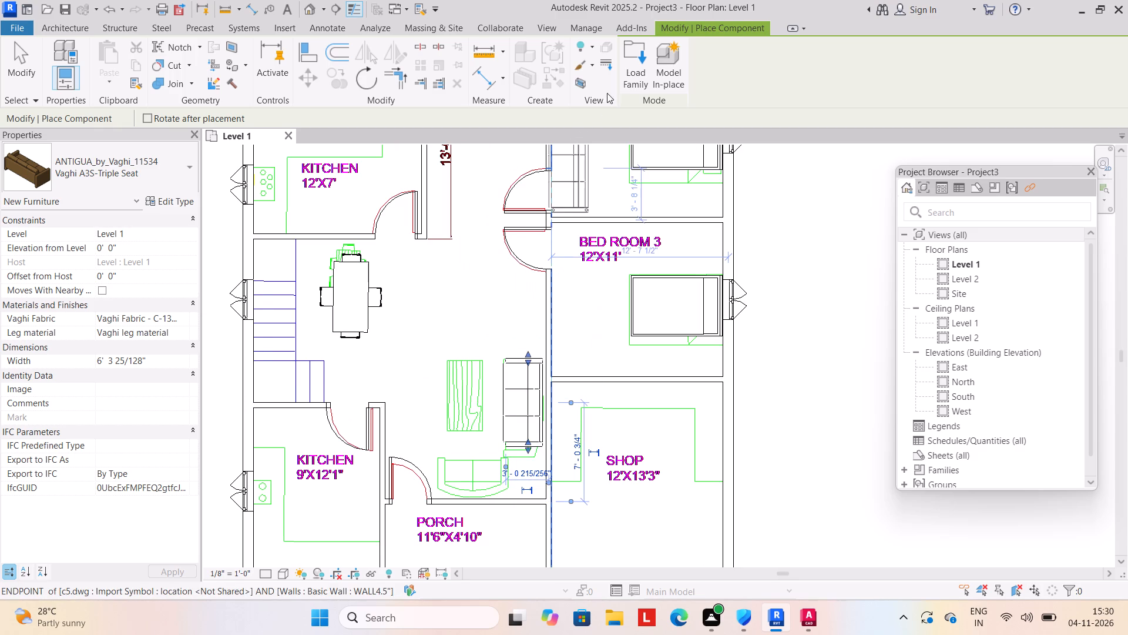
Load the Single_Seat_Sofa_by_Vaghi_13650 family from the sofa folder.
{"action": "left_click", "coordinate": [636, 68]}
{"action": "scroll", "coordinate": [479, 328], "scroll_direction": "down", "scroll_amount": 4}
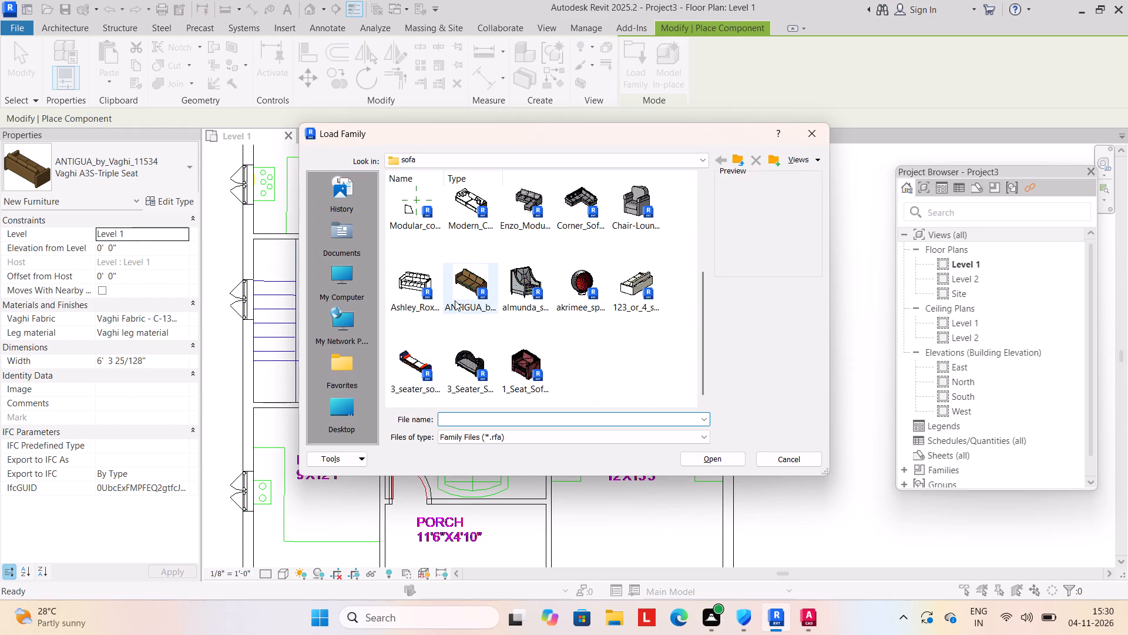
{"action": "scroll", "coordinate": [482, 236], "scroll_direction": "up", "scroll_amount": 2}
{"action": "left_click", "coordinate": [468, 298]}
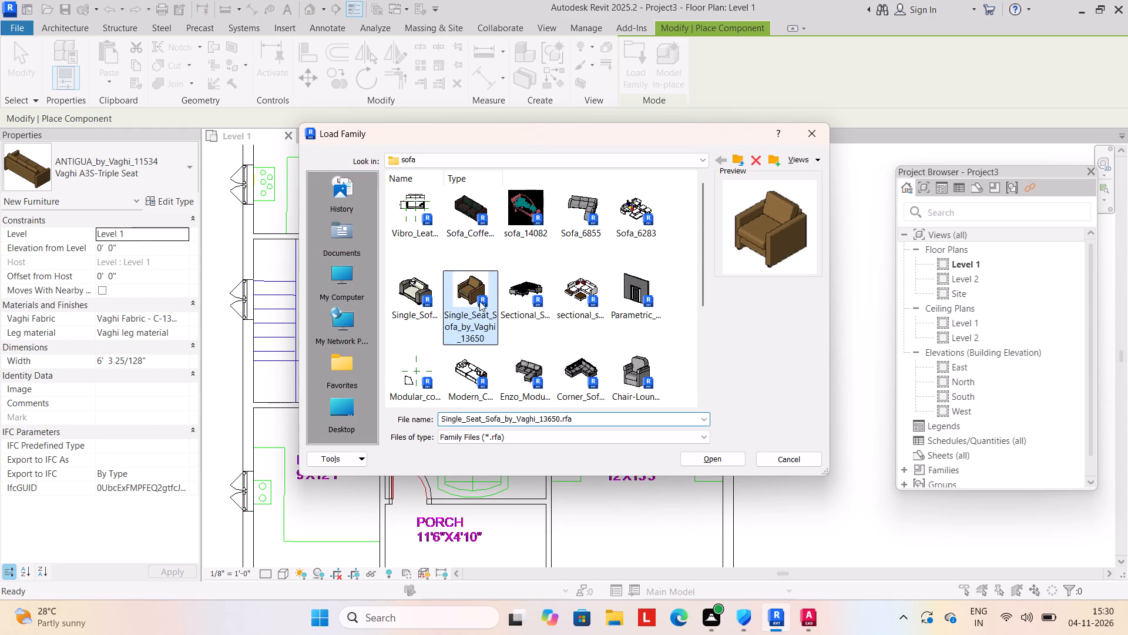
{"action": "left_click", "coordinate": [697, 463]}
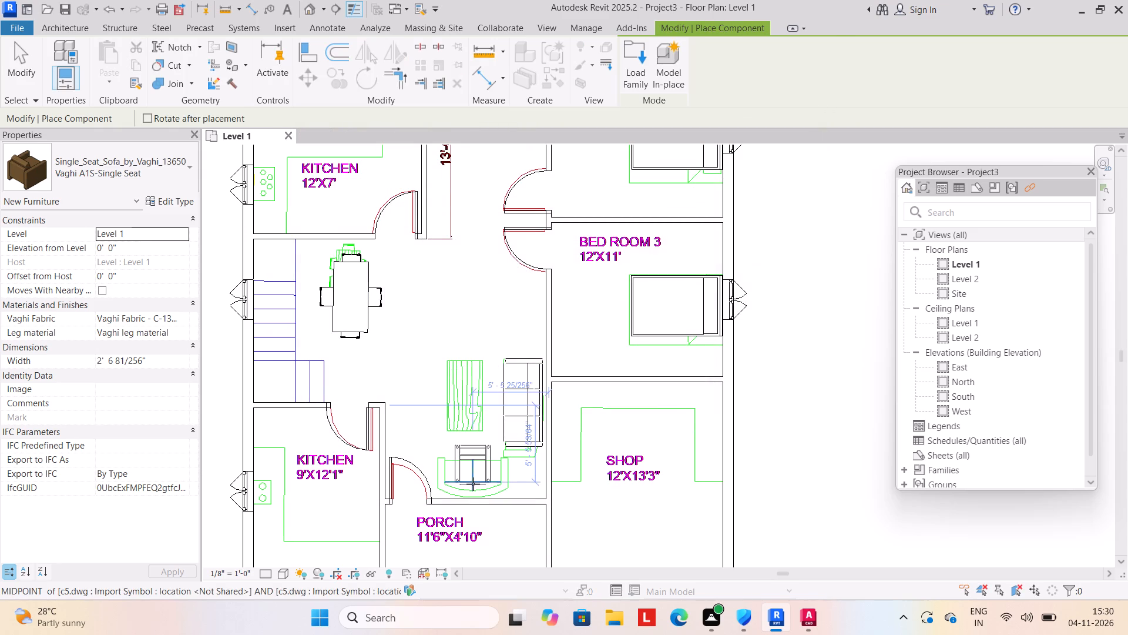
Place the Vaghi A1S-Single Seat sofa over the plan's smaller sofa, rotated with its back to the porch wall.
{"action": "key", "text": "space"}
{"action": "key", "text": "space"}
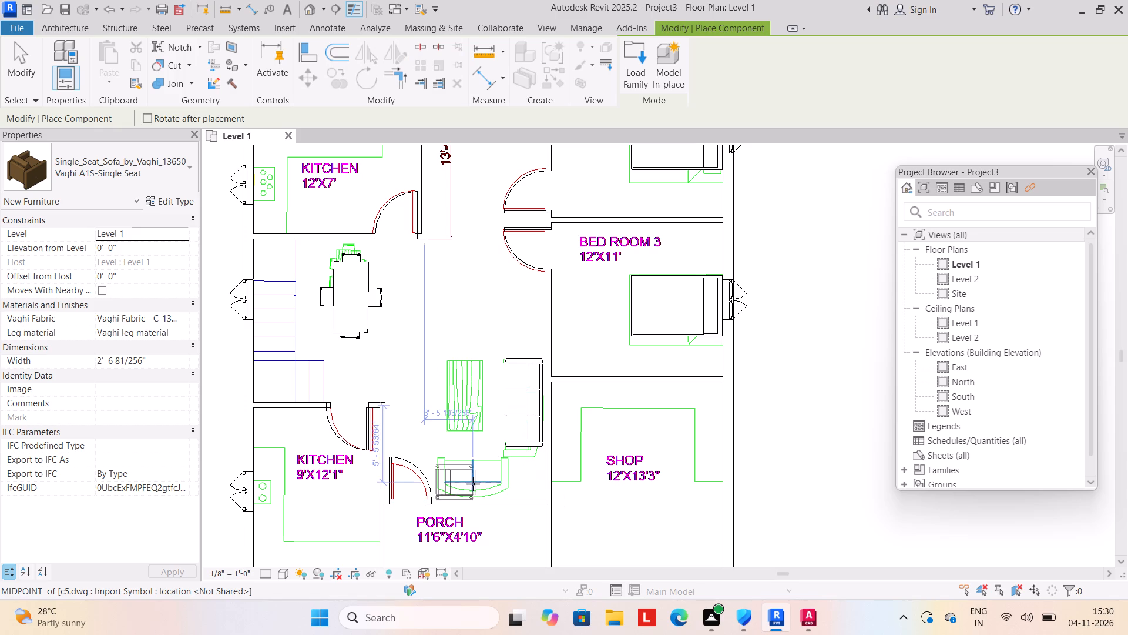
{"action": "key", "text": "space"}
{"action": "key", "text": "space"}
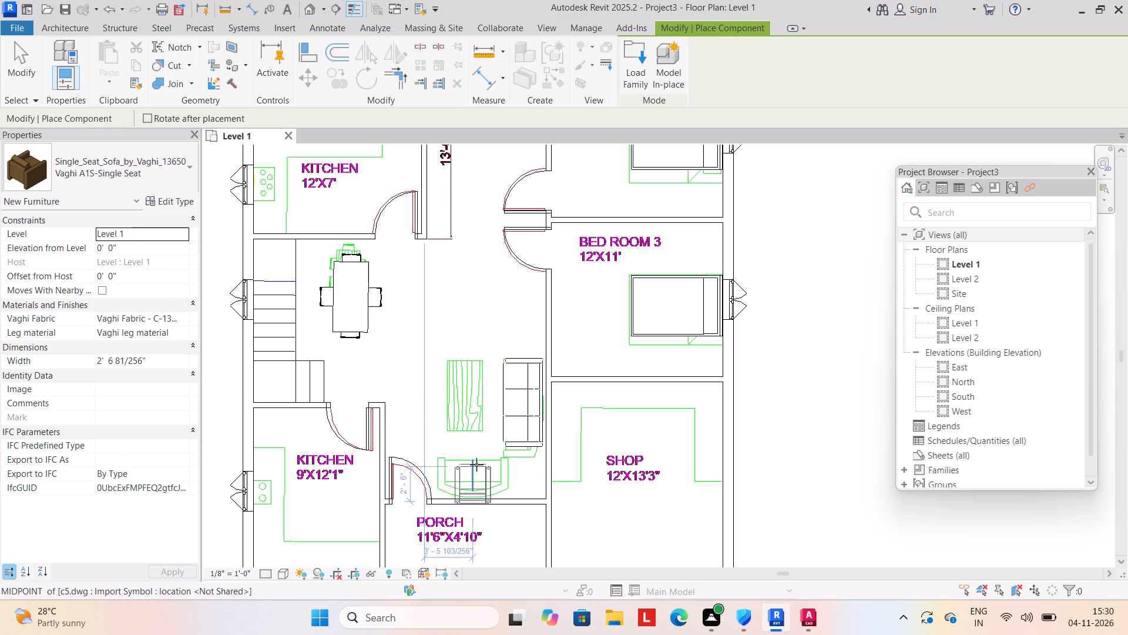
{"action": "left_click", "coordinate": [476, 454]}
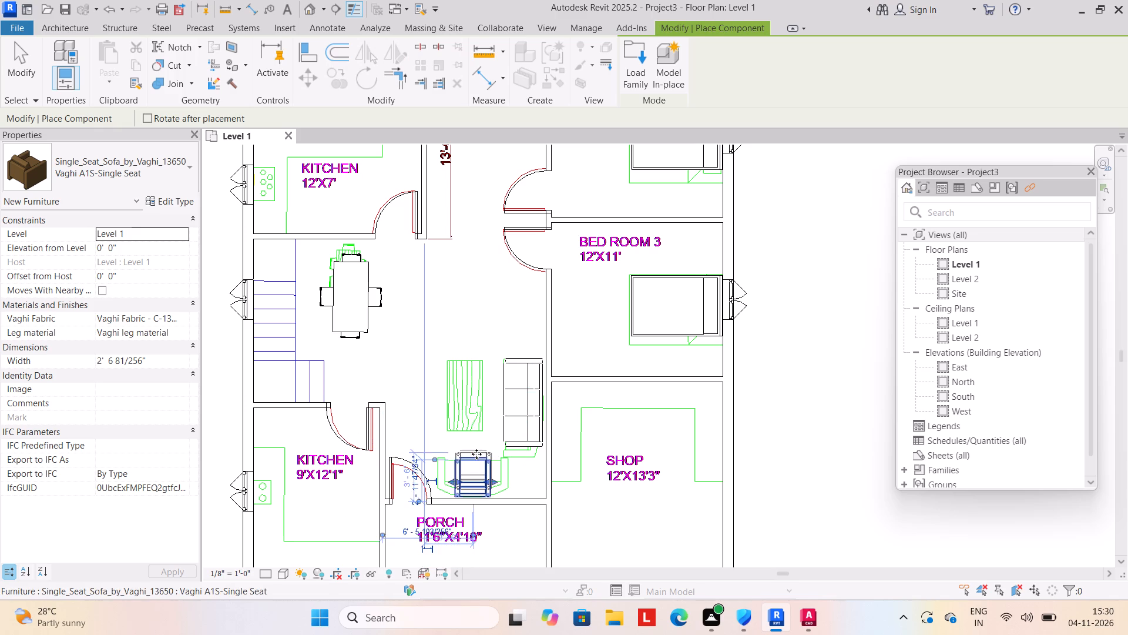
Load the Modern_Coffee_Table_17989 family from the dining table folder in SHUBHAM CITY.
{"action": "left_click", "coordinate": [636, 77]}
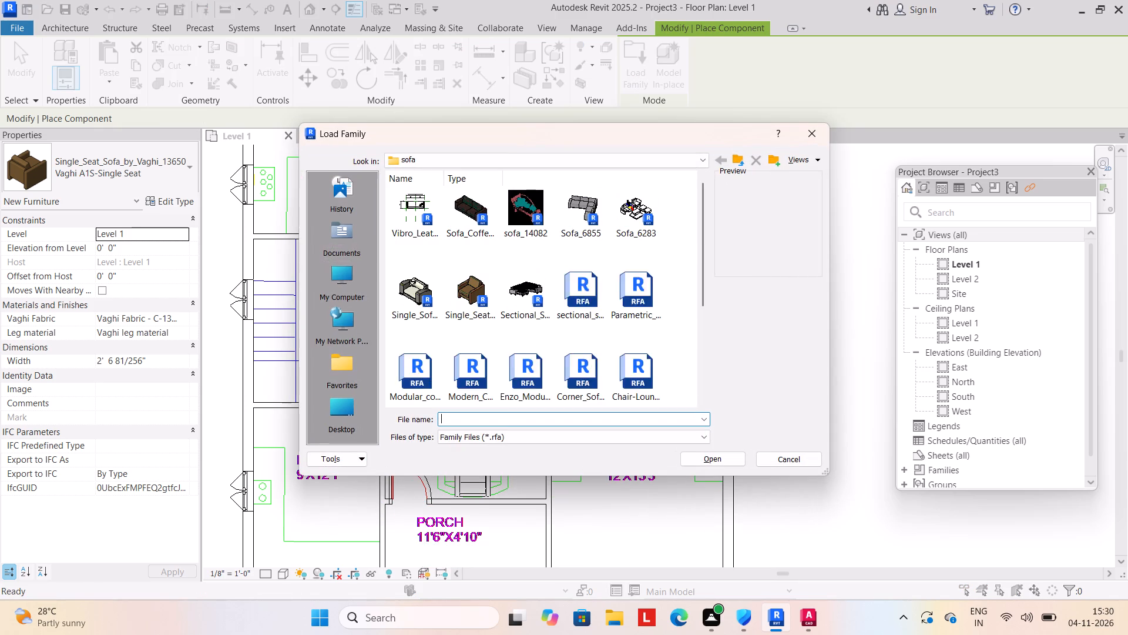
{"action": "scroll", "coordinate": [501, 415], "scroll_direction": "down", "scroll_amount": 4}
{"action": "scroll", "coordinate": [577, 313], "scroll_direction": "down", "scroll_amount": 3}
{"action": "left_click", "coordinate": [737, 154]}
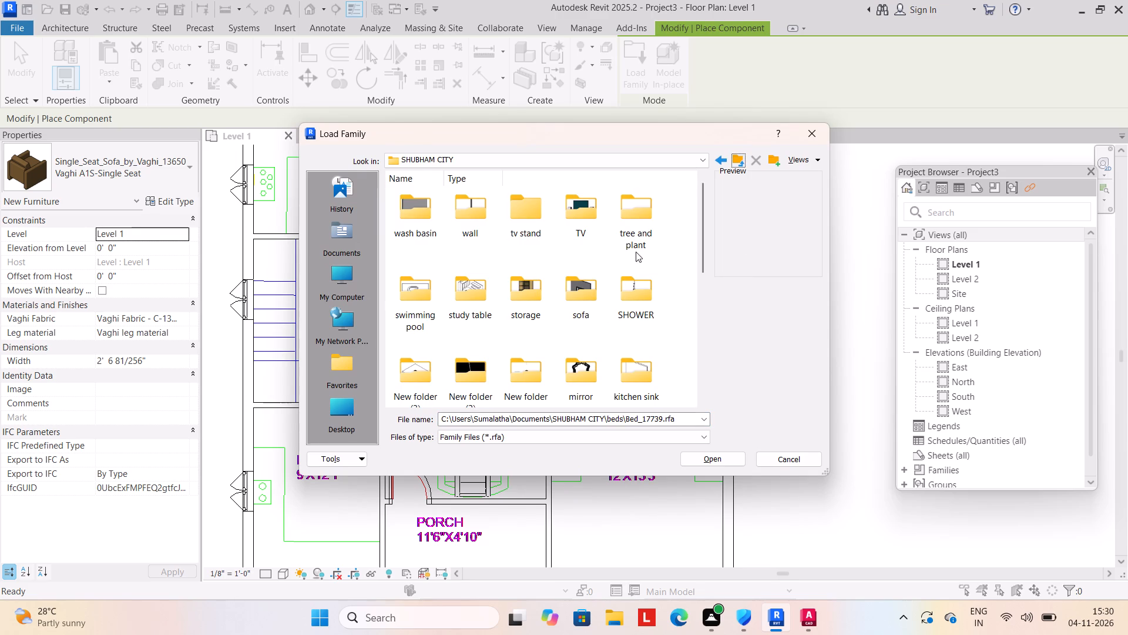
{"action": "scroll", "coordinate": [631, 229], "scroll_direction": "up", "scroll_amount": 2}
{"action": "scroll", "coordinate": [615, 319], "scroll_direction": "up", "scroll_amount": 1}
{"action": "scroll", "coordinate": [614, 332], "scroll_direction": "down", "scroll_amount": 1}
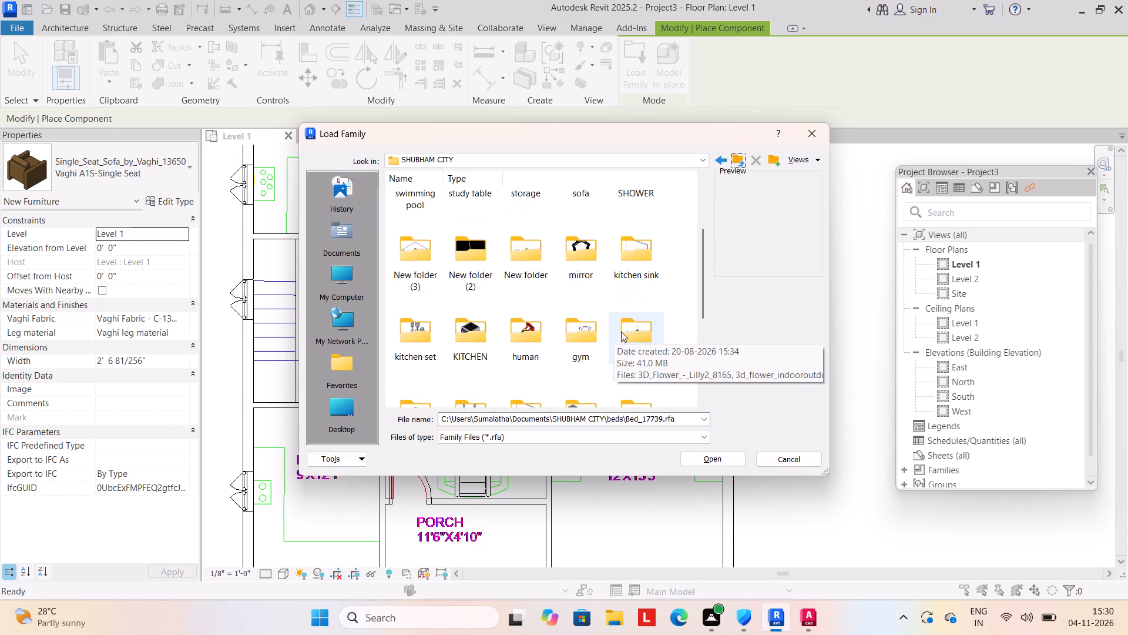
{"action": "scroll", "coordinate": [638, 285], "scroll_direction": "down", "scroll_amount": 1}
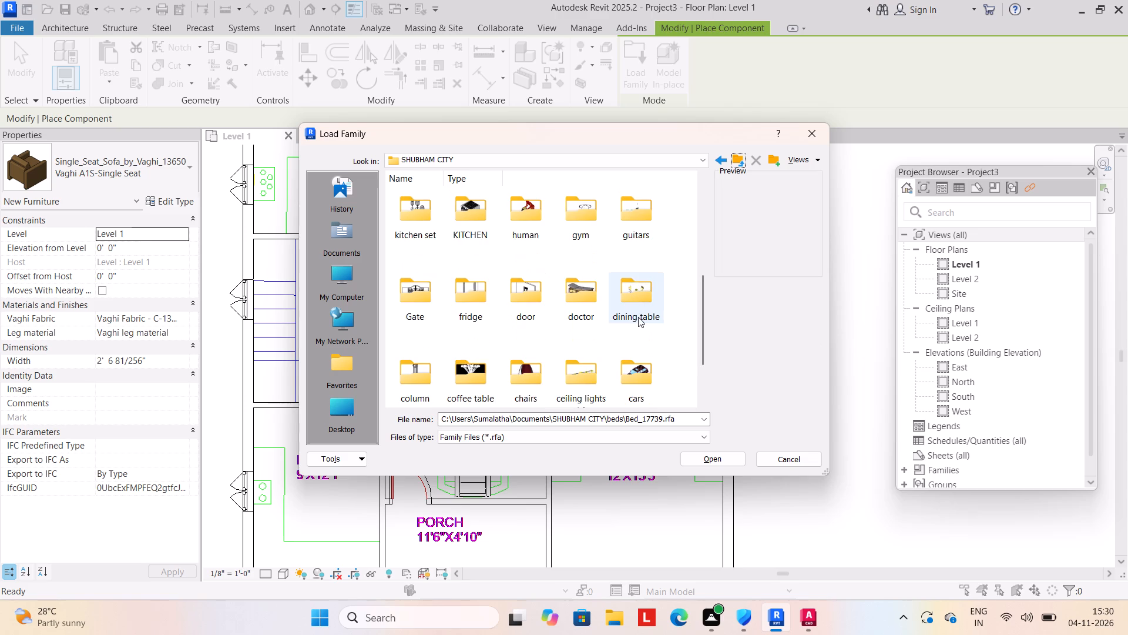
{"action": "scroll", "coordinate": [639, 322], "scroll_direction": "down", "scroll_amount": 3}
{"action": "double_click", "coordinate": [630, 226]}
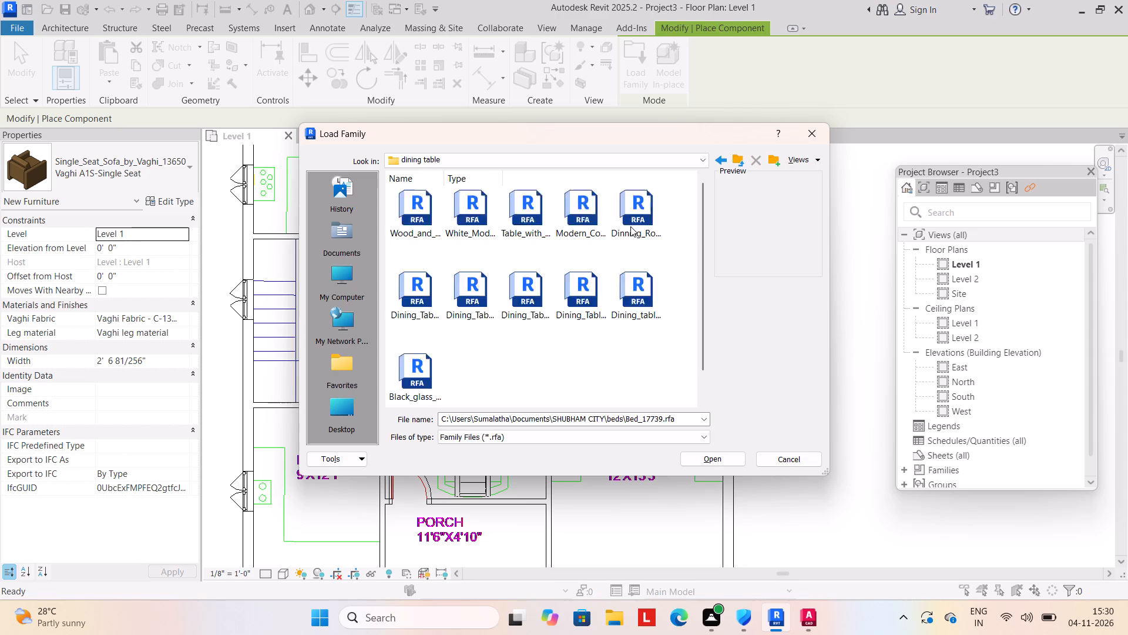
{"action": "left_click", "coordinate": [585, 194]}
{"action": "left_click_drag", "start_coordinate": [714, 454], "coordinate": [719, 452]}
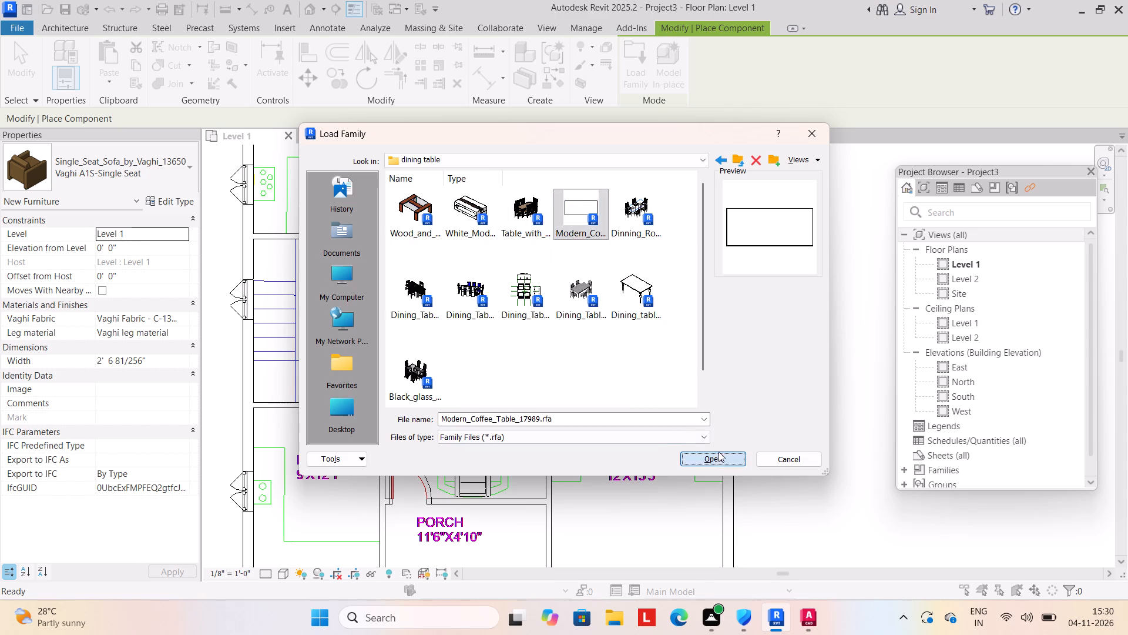
{"action": "left_click_drag", "start_coordinate": [719, 452], "coordinate": [721, 449]}
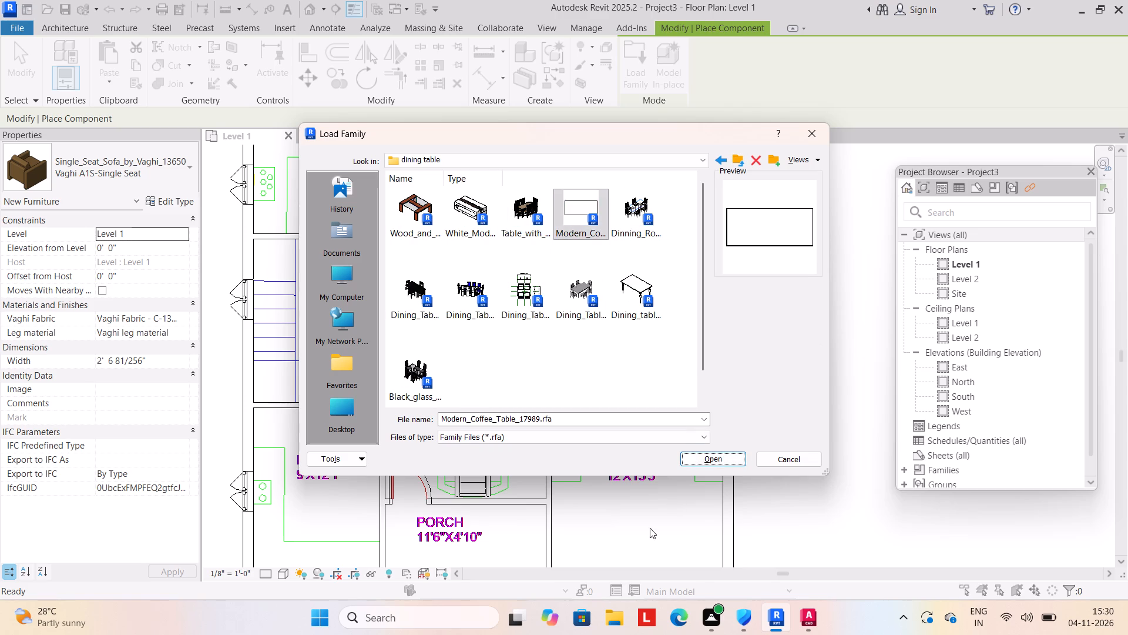
{"action": "left_click", "coordinate": [720, 461]}
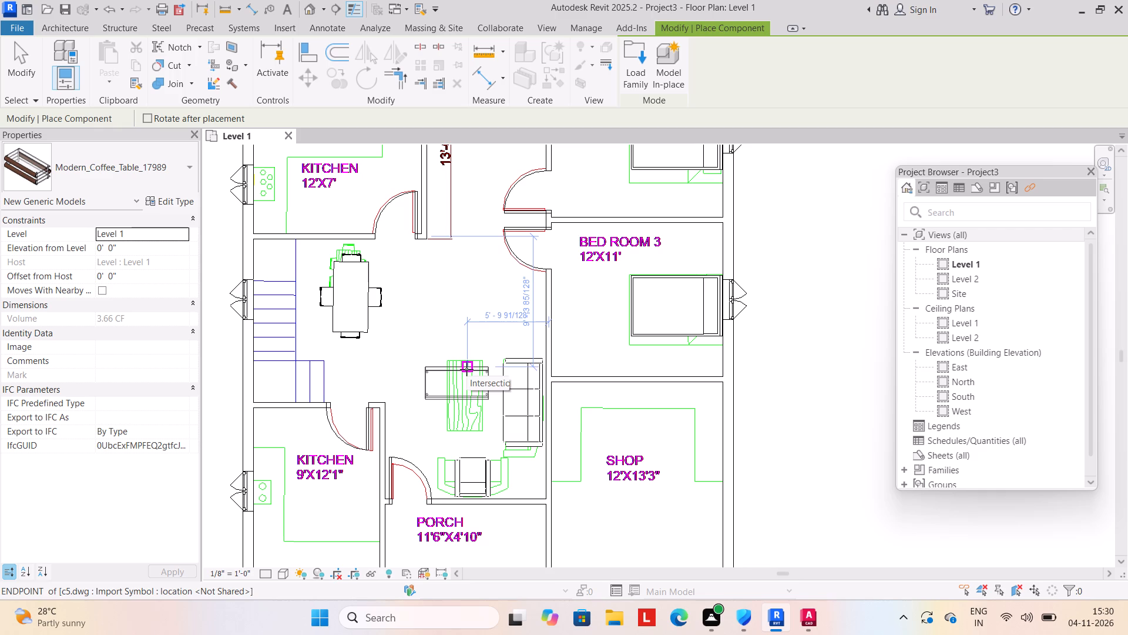
Place the Modern_Coffee_Table_17989 over the plan's wooden table, rotated parallel to the triple-seat sofa, and end component placement.
{"action": "key", "text": "space"}
{"action": "key", "text": "space"}
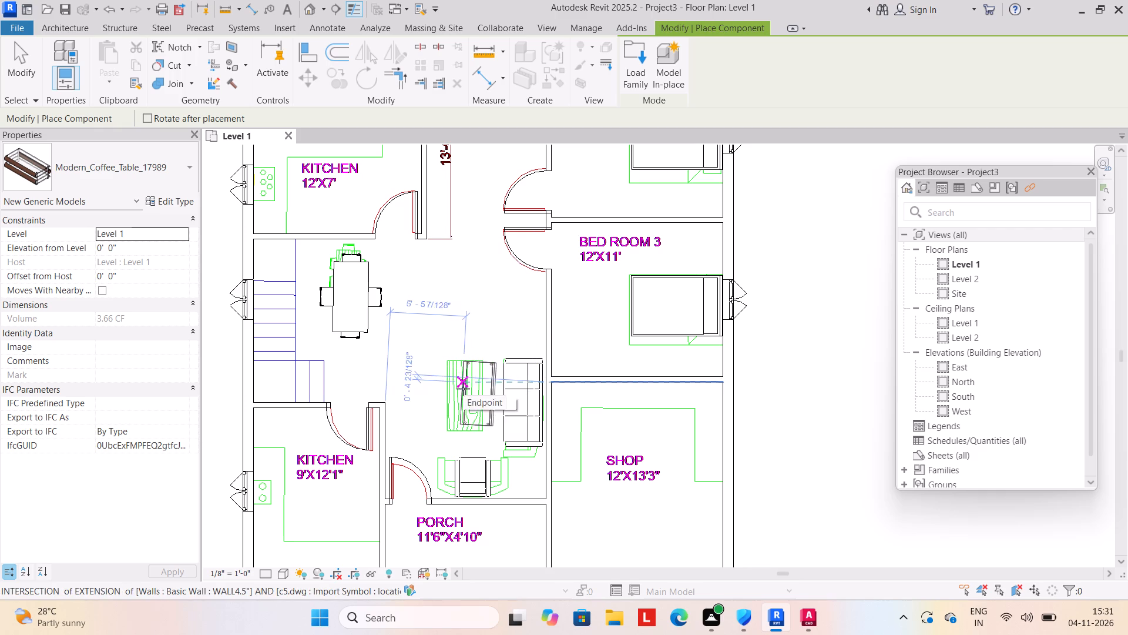
{"action": "key", "text": "space"}
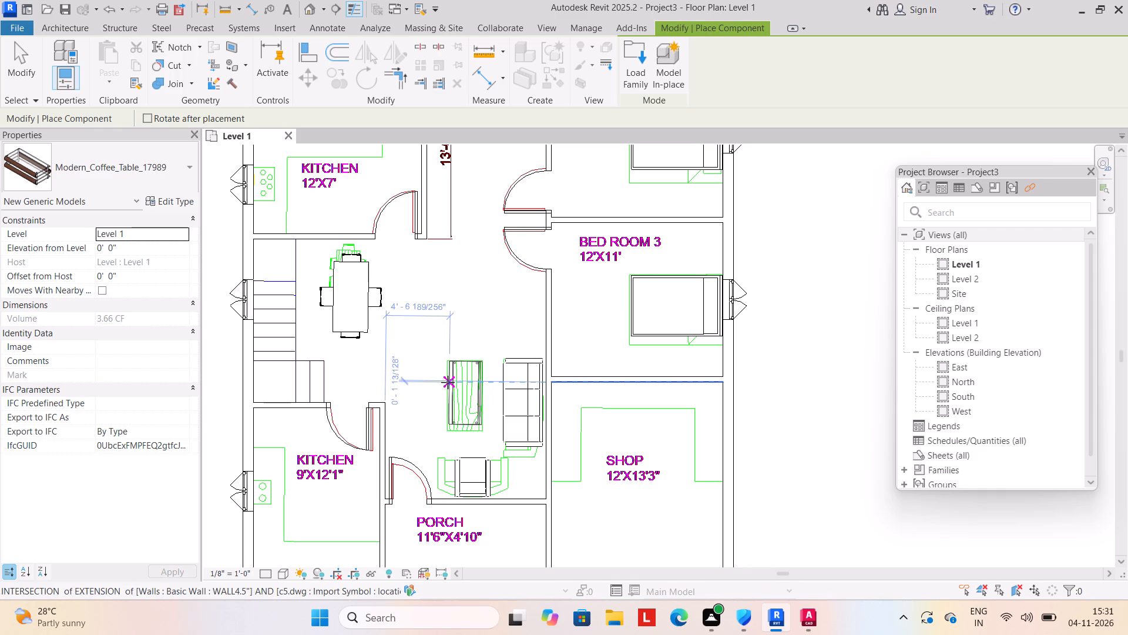
{"action": "left_click", "coordinate": [448, 382]}
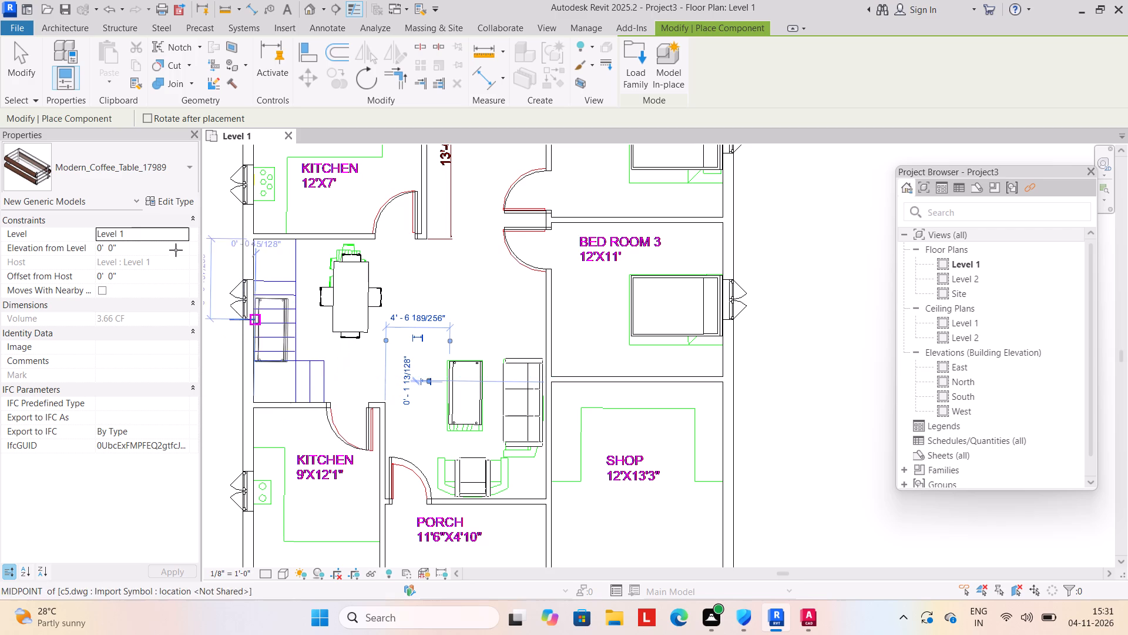
{"action": "left_click", "coordinate": [14, 55]}
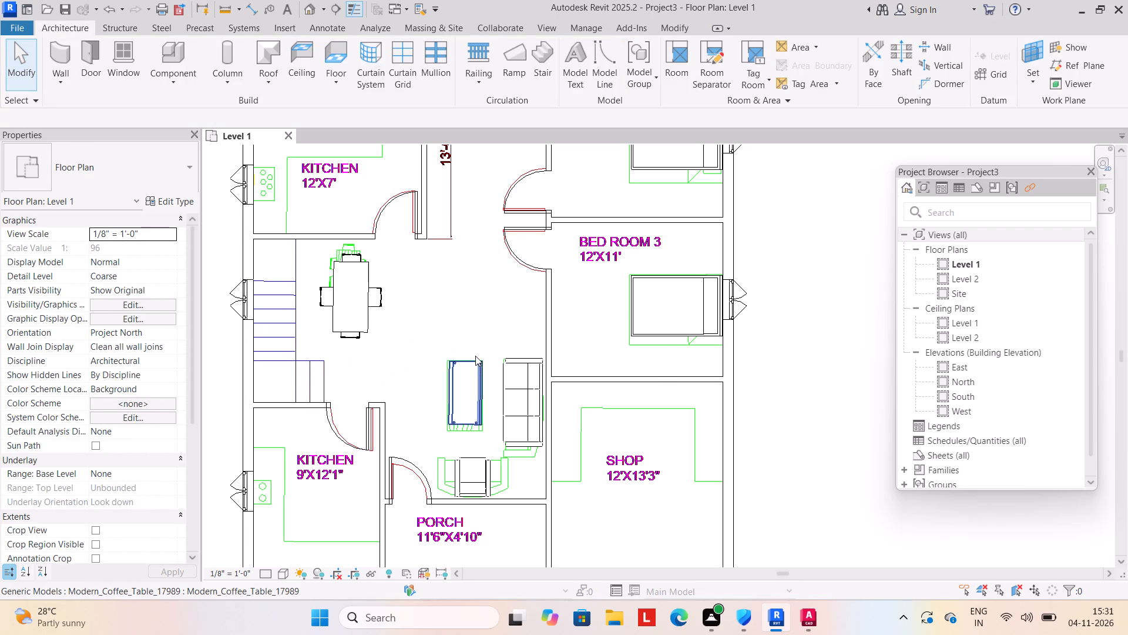
Nudge the coffee table two increments toward the porch and deselect it.
{"action": "left_click", "coordinate": [468, 363]}
{"action": "key", "text": "Down"}
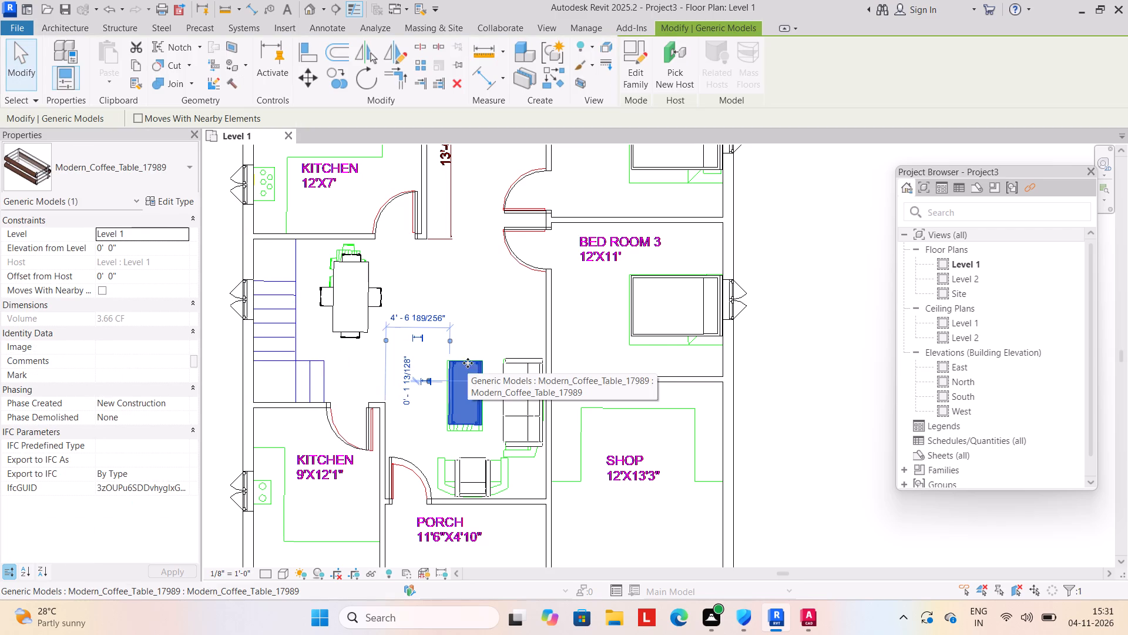
{"action": "key", "text": "Down"}
{"action": "left_click_drag", "start_coordinate": [474, 313], "coordinate": [480, 322]}
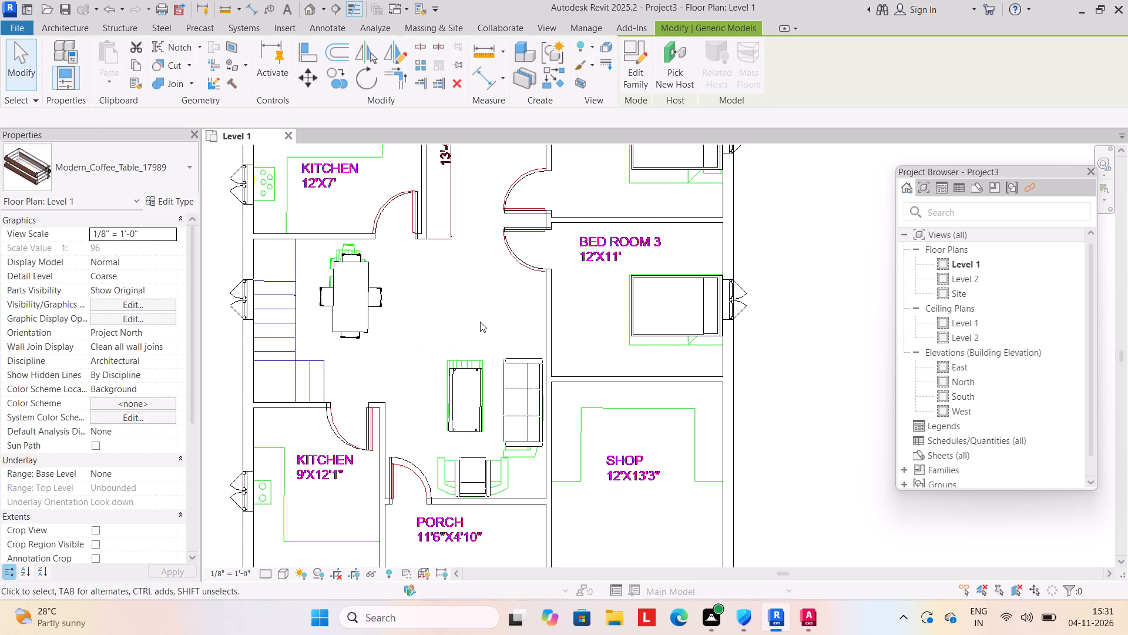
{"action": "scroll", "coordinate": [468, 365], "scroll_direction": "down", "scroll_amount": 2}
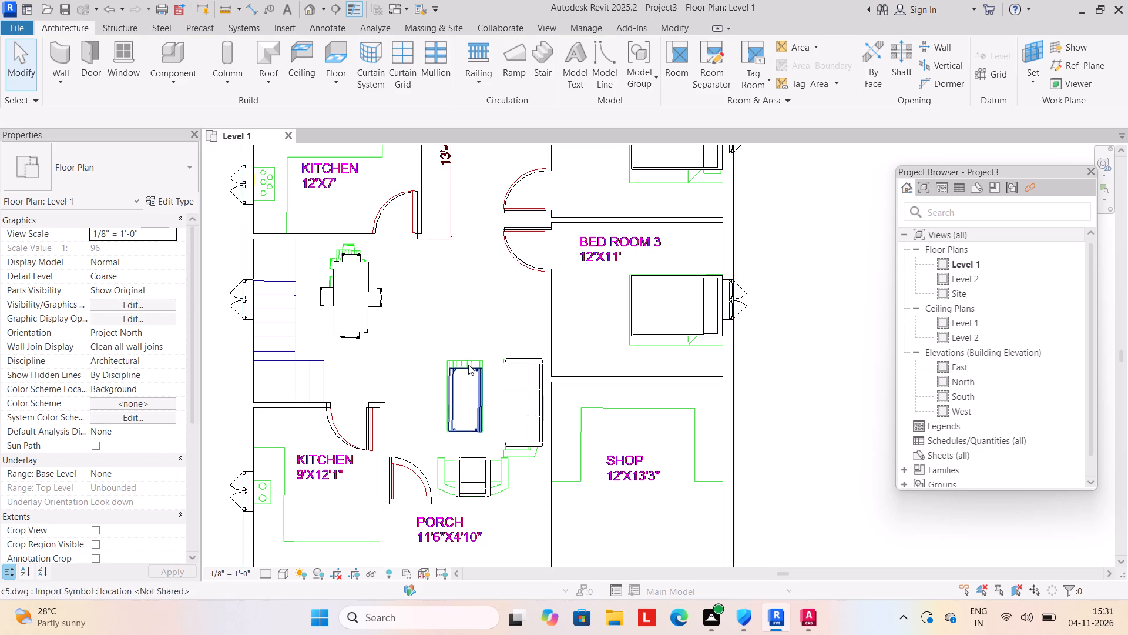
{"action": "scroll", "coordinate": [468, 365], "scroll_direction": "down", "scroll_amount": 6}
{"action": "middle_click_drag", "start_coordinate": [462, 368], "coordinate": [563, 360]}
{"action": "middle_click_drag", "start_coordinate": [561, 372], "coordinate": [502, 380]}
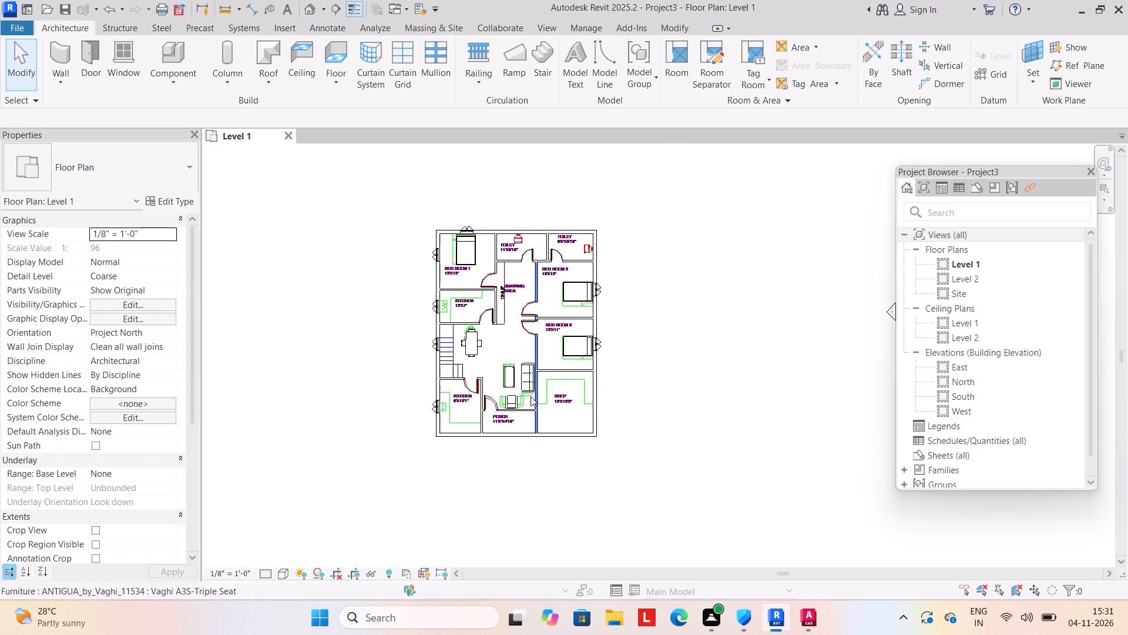
Create an L-shaped winder stair over the plan's staircase, rotated so its upper leg runs along the outer wall toward the 12'X7' kitchen.
{"action": "middle_click_drag", "start_coordinate": [509, 365], "coordinate": [516, 406]}
{"action": "scroll", "coordinate": [441, 371], "scroll_direction": "up", "scroll_amount": 8}
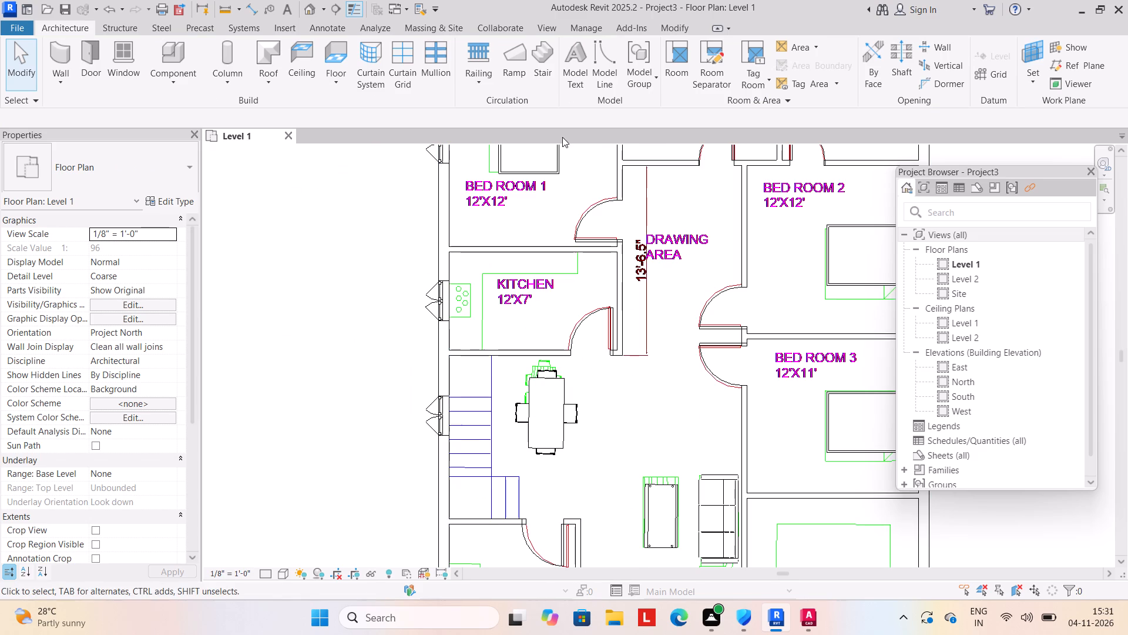
{"action": "scroll", "coordinate": [747, 315], "scroll_direction": "down", "scroll_amount": 1}
{"action": "middle_click_drag", "start_coordinate": [747, 315], "coordinate": [720, 316]}
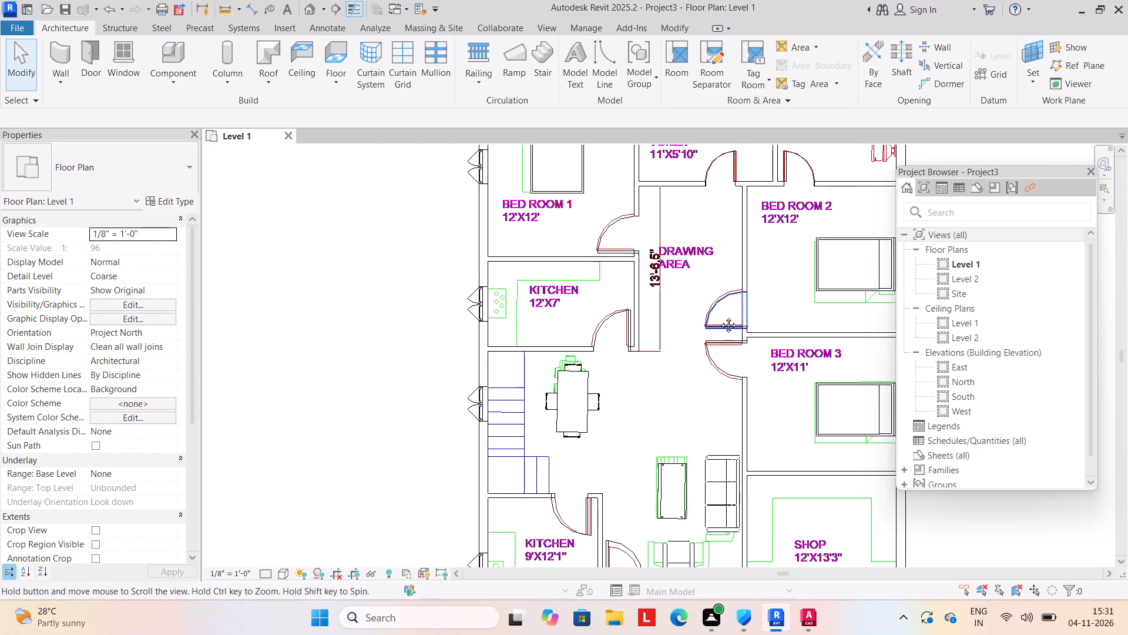
{"action": "middle_click_drag", "start_coordinate": [720, 316], "coordinate": [666, 311]}
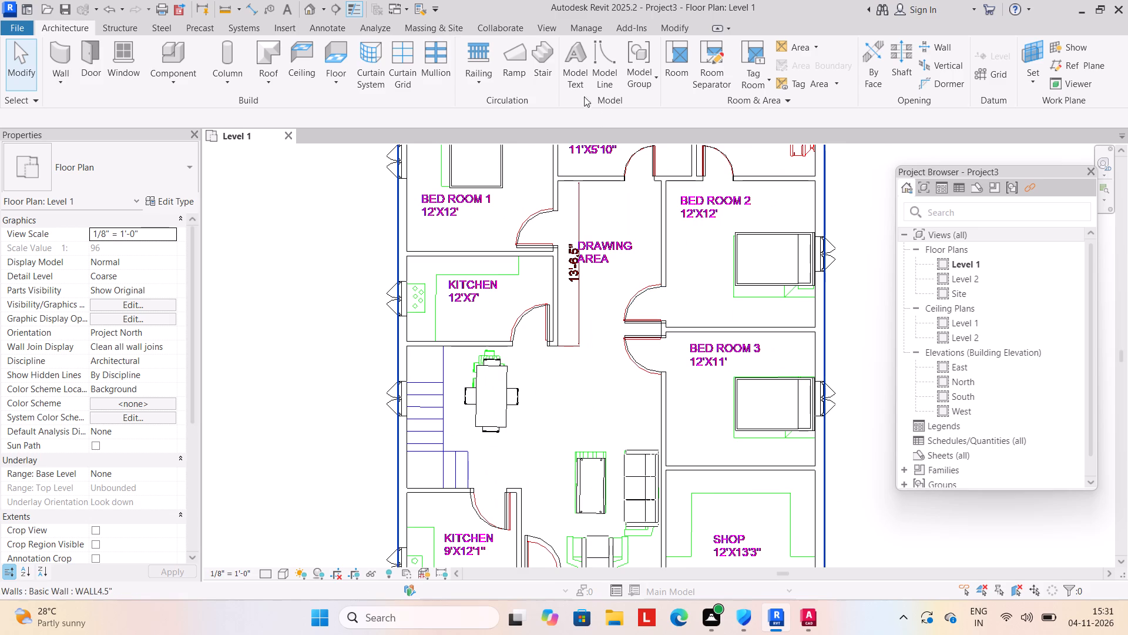
{"action": "left_click", "coordinate": [539, 68]}
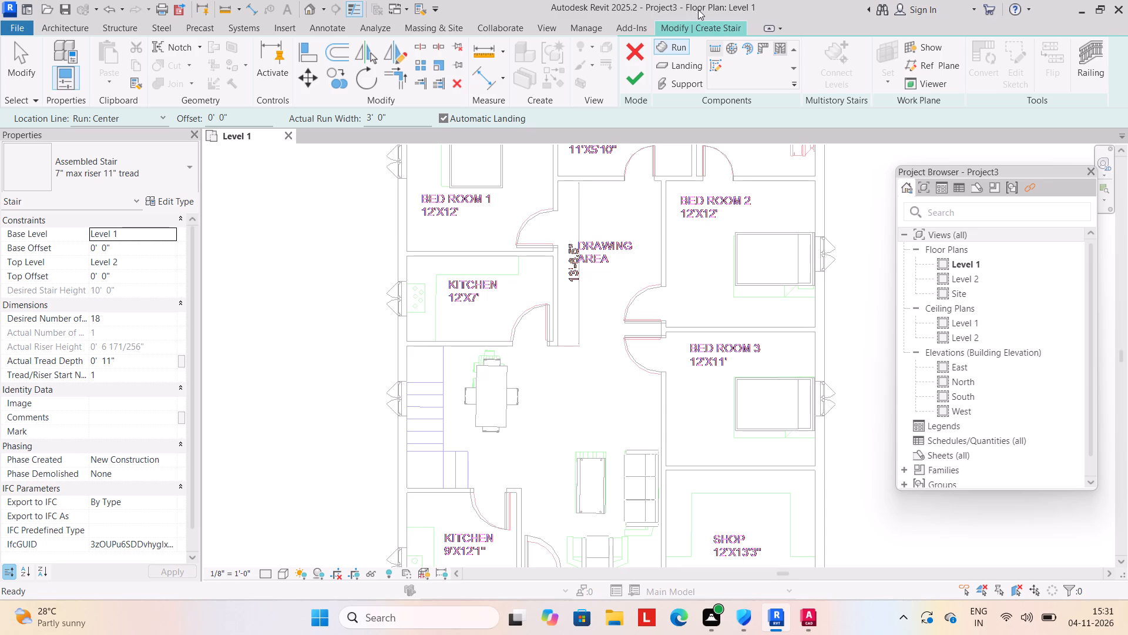
{"action": "left_click", "coordinate": [757, 48]}
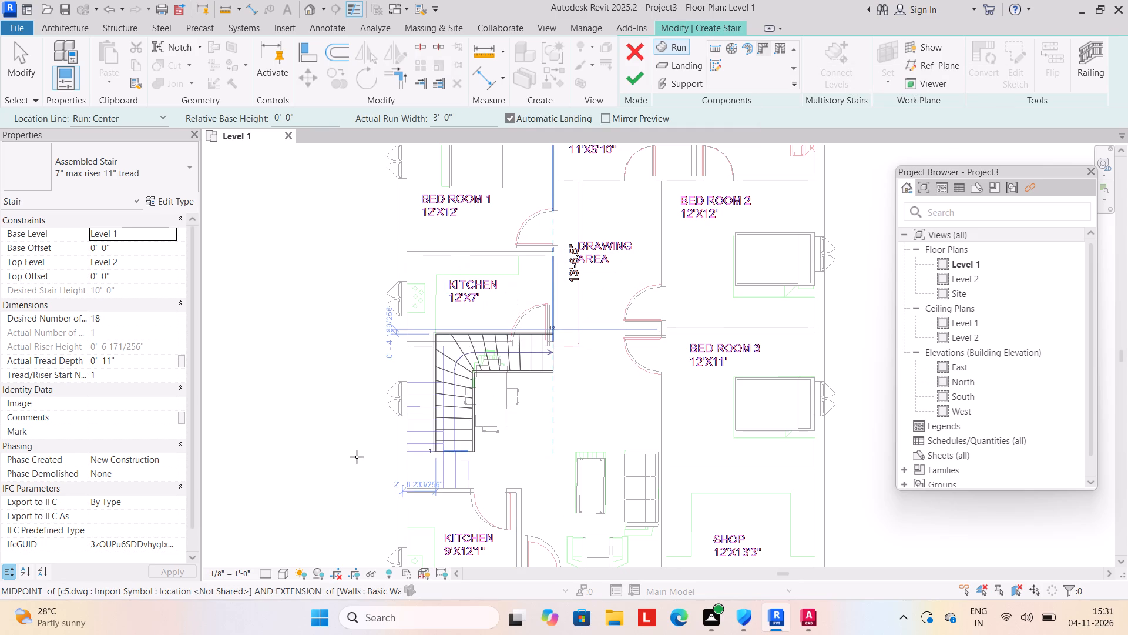
{"action": "key", "text": "space"}
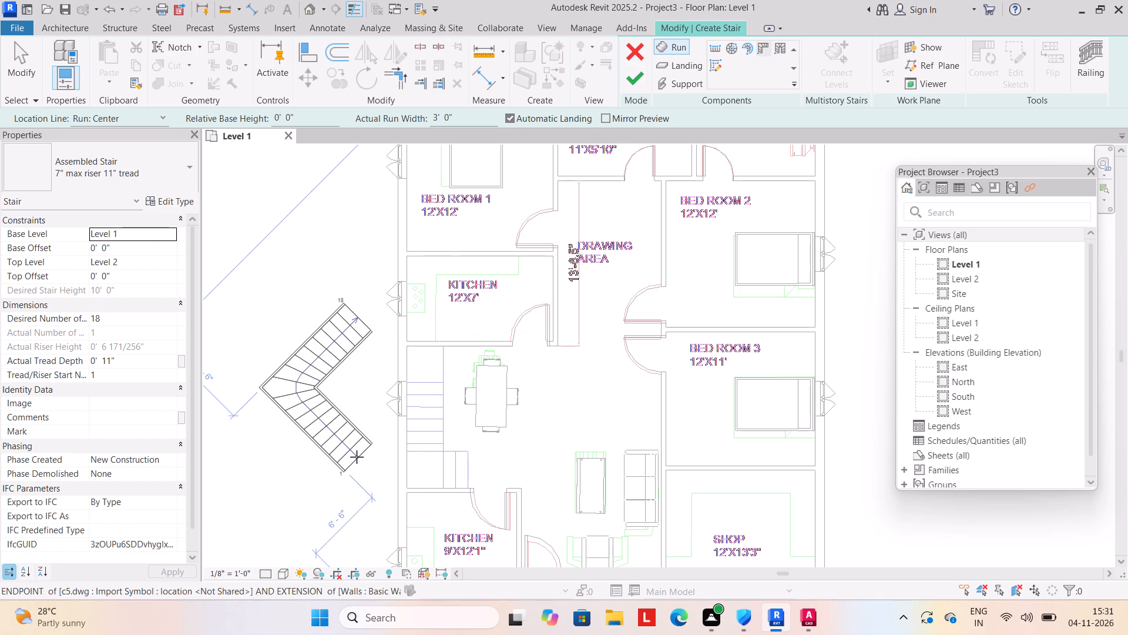
{"action": "key", "text": "space"}
{"action": "key", "text": "space"}
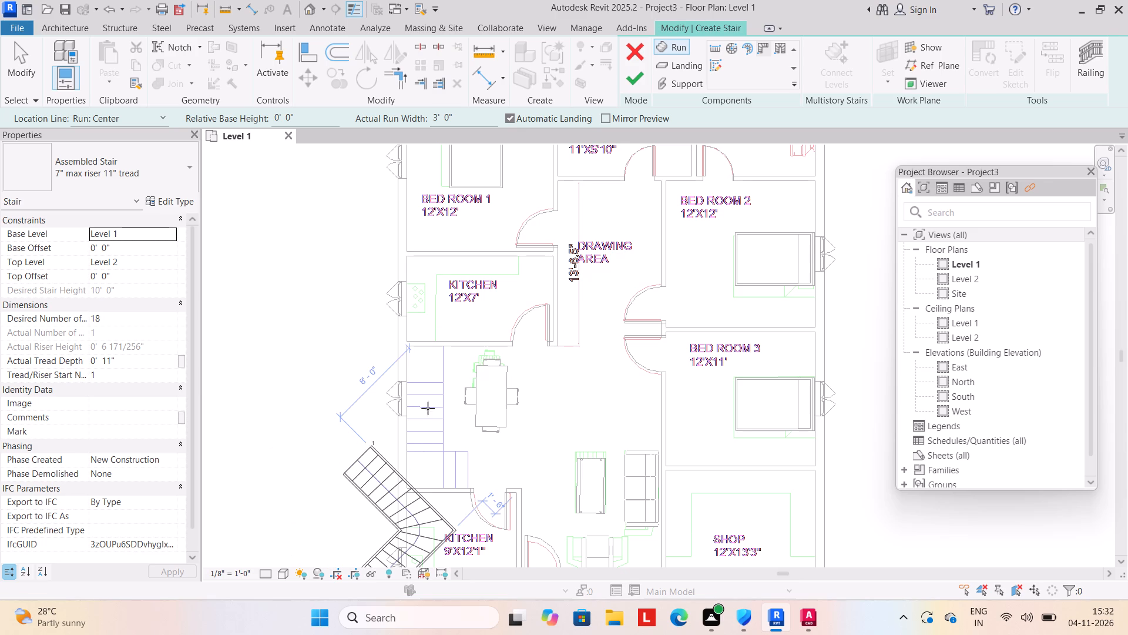
{"action": "key", "text": "space"}
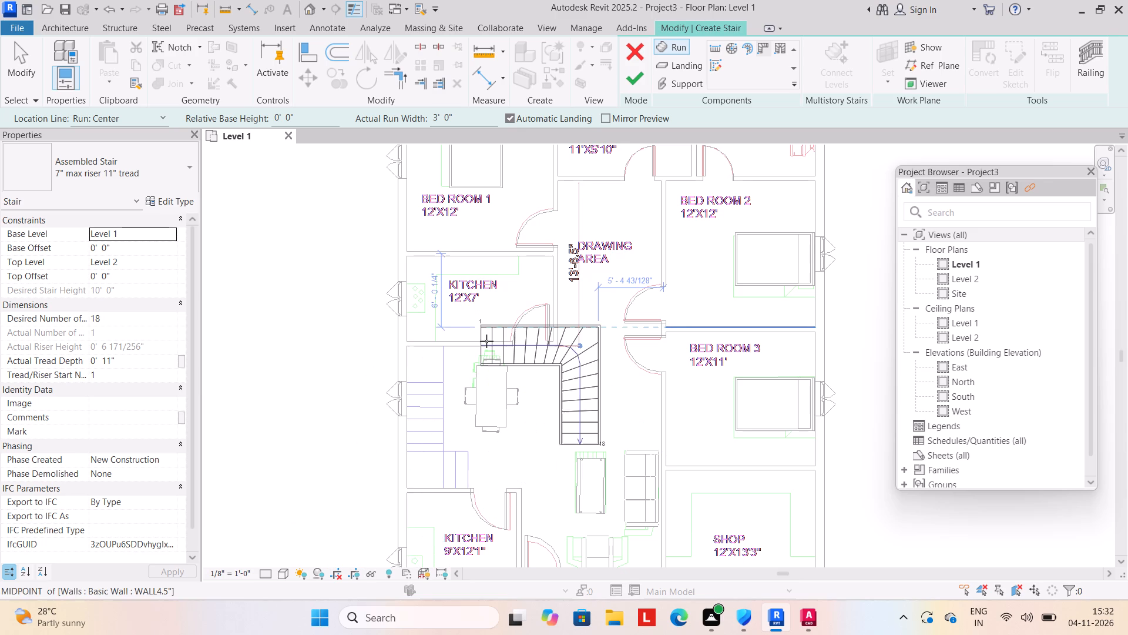
{"action": "key", "text": "space"}
{"action": "key", "text": "space"}
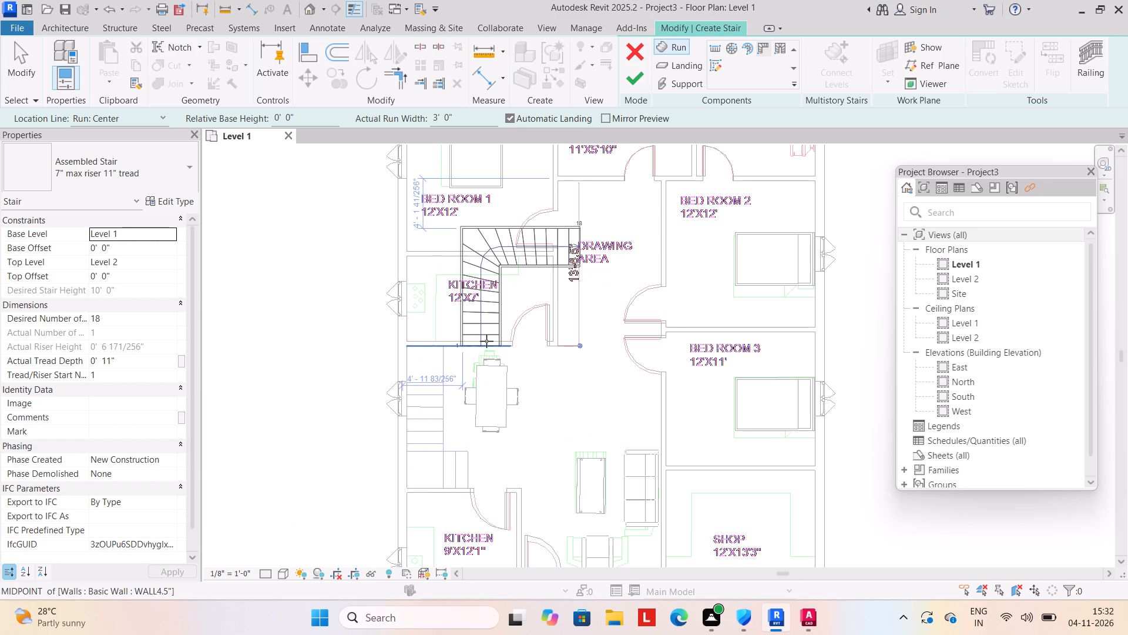
{"action": "key", "text": "space"}
{"action": "key", "text": "space"}
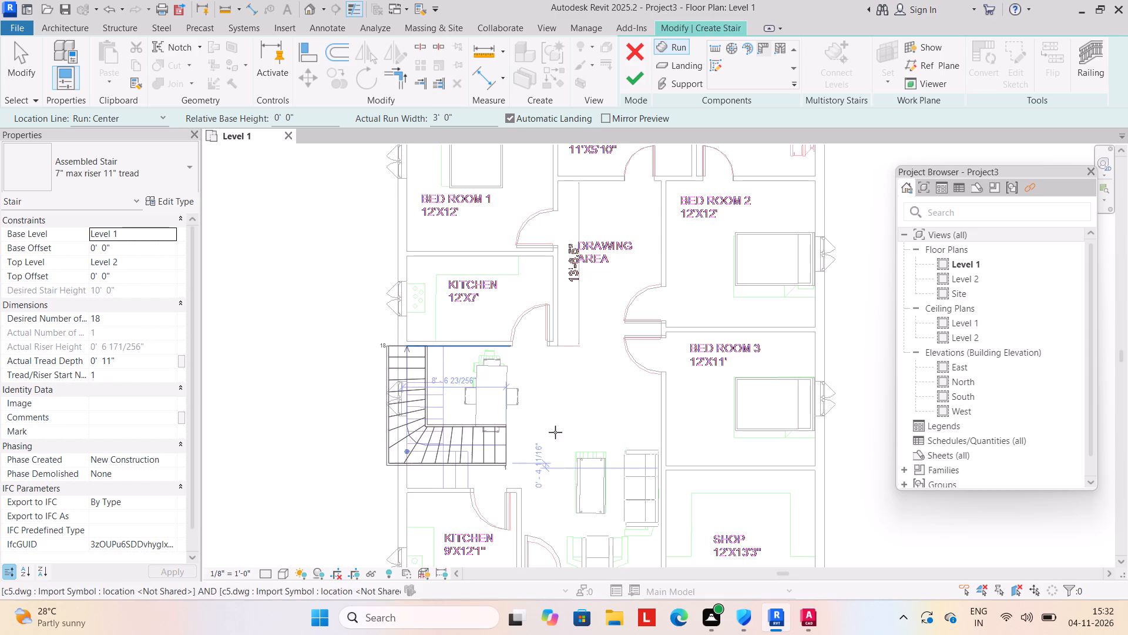
{"action": "scroll", "coordinate": [530, 470], "scroll_direction": "up", "scroll_amount": 6}
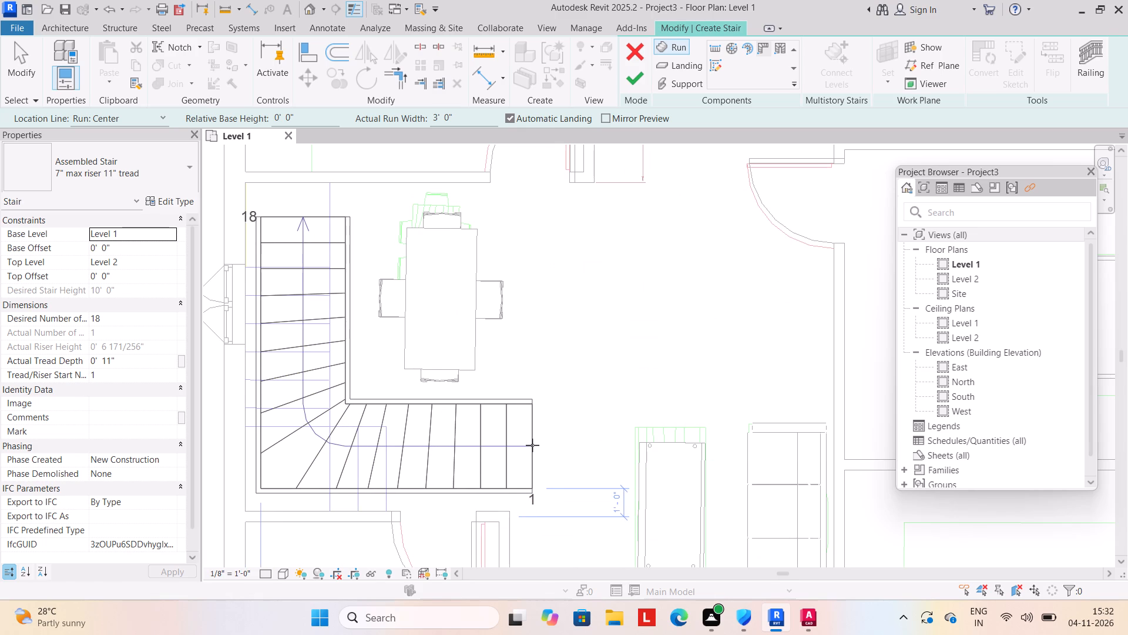
{"action": "left_click", "coordinate": [532, 445]}
{"action": "left_click", "coordinate": [628, 74]}
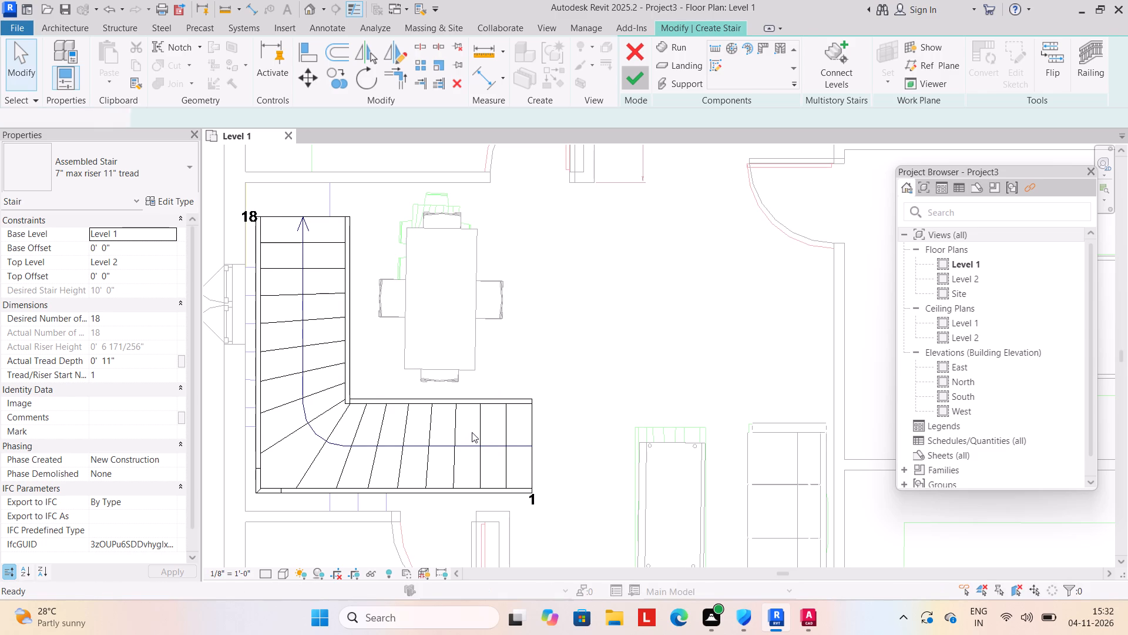
Edit the stair to shorten its lower leg to about 6' long, starting at riser 5, and finish the stair.
{"action": "left_click", "coordinate": [473, 426]}
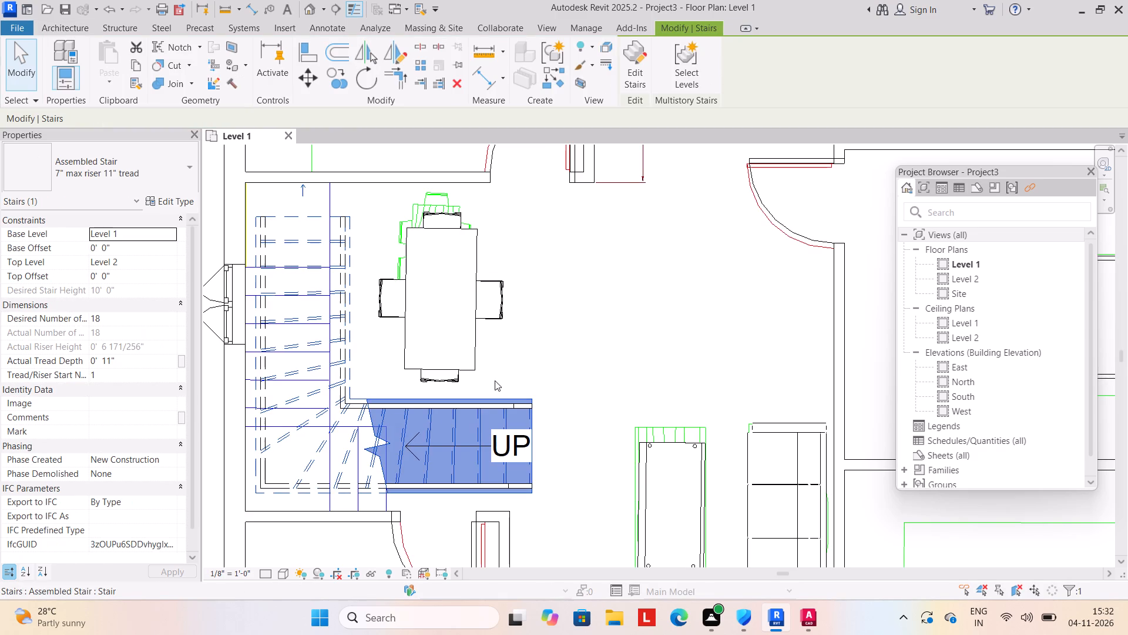
{"action": "left_click", "coordinate": [644, 73]}
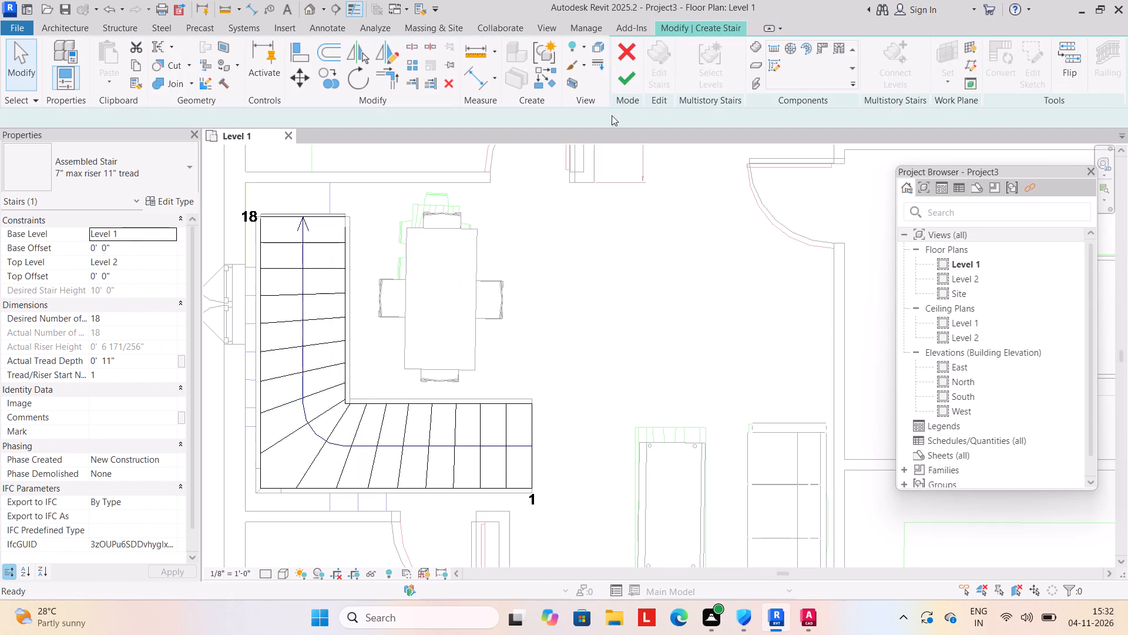
{"action": "left_click", "coordinate": [535, 438]}
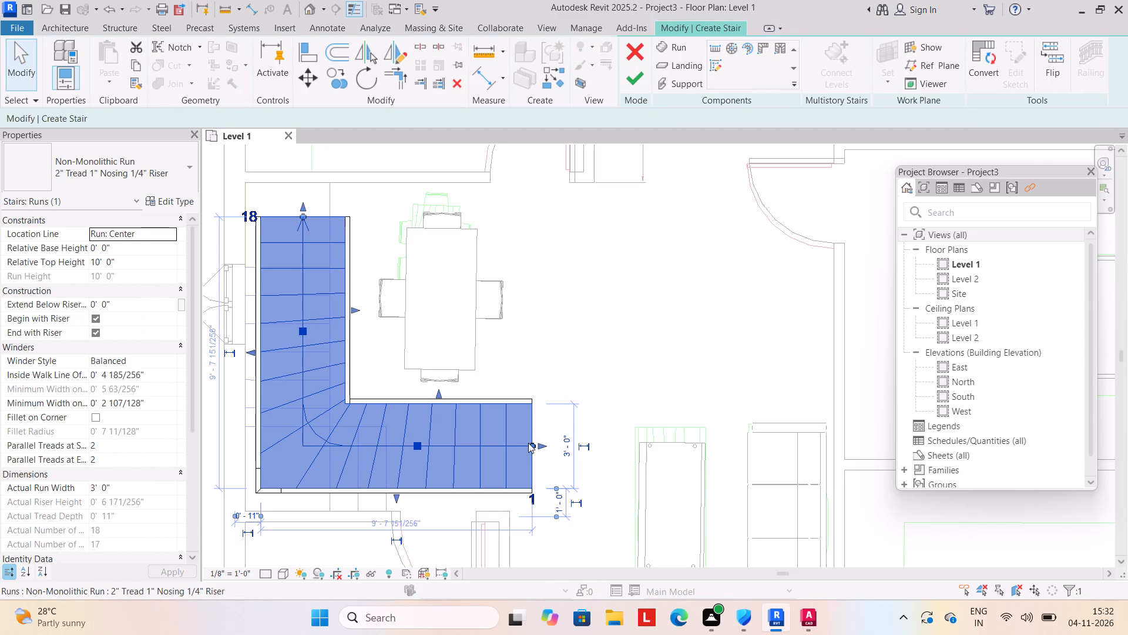
{"action": "left_click_drag", "start_coordinate": [533, 443], "coordinate": [495, 444]}
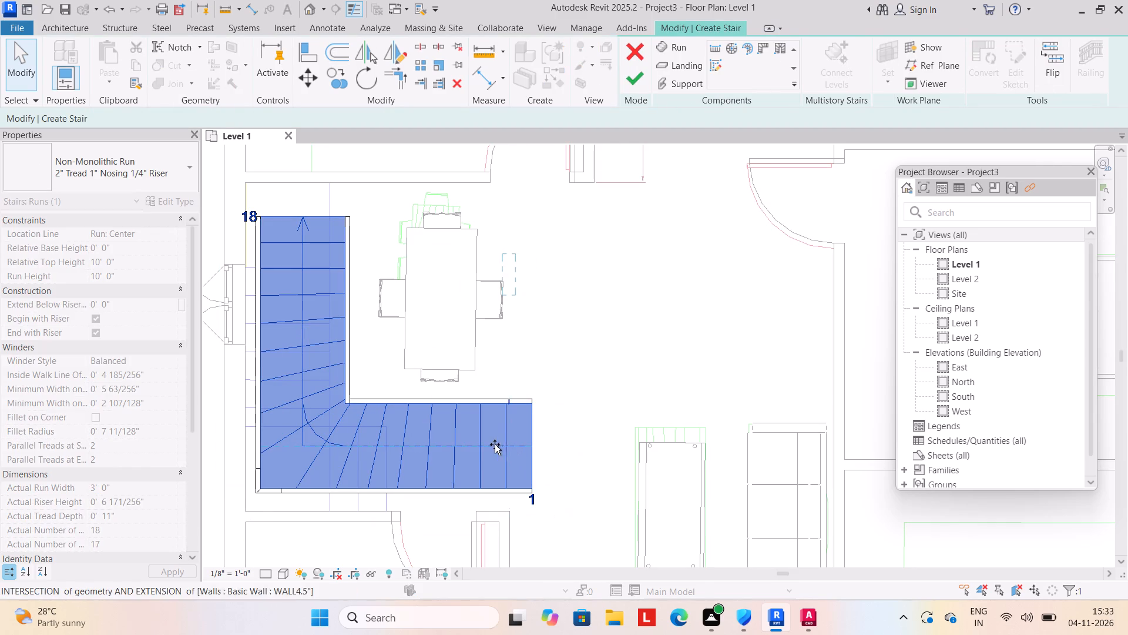
{"action": "left_click_drag", "start_coordinate": [495, 444], "coordinate": [460, 444]}
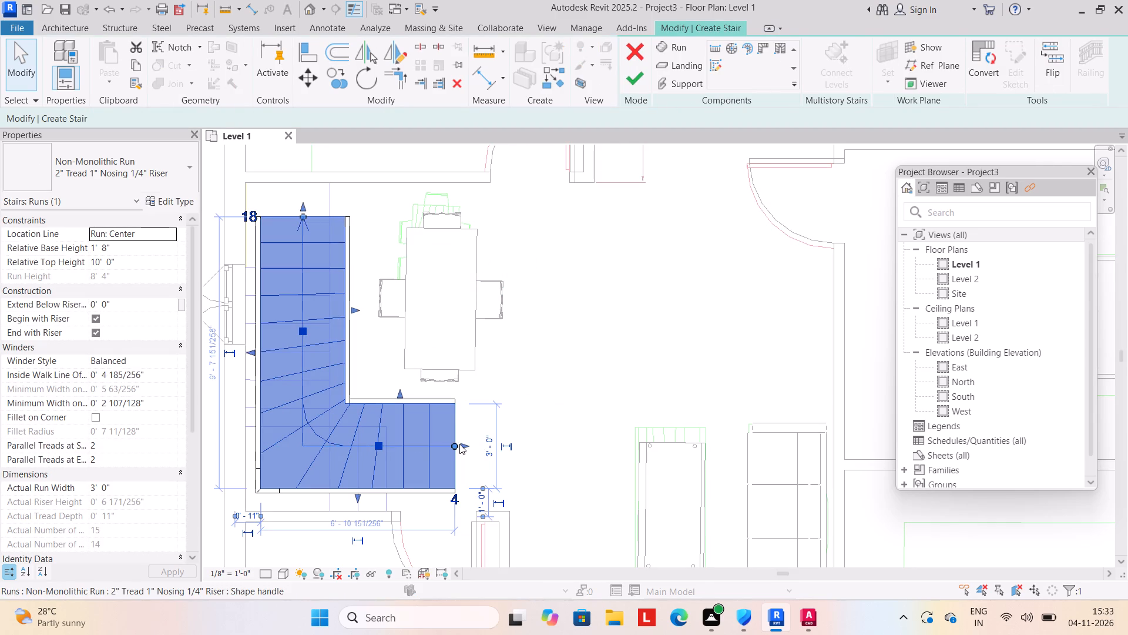
{"action": "left_click_drag", "start_coordinate": [454, 444], "coordinate": [427, 445]}
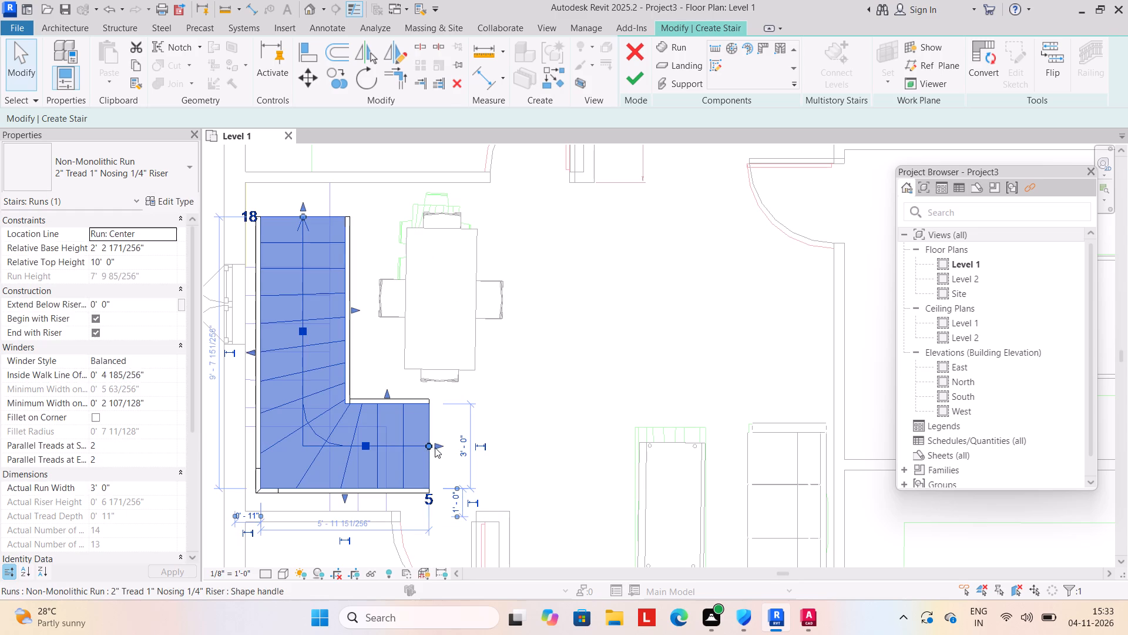
{"action": "left_click_drag", "start_coordinate": [428, 443], "coordinate": [402, 443]}
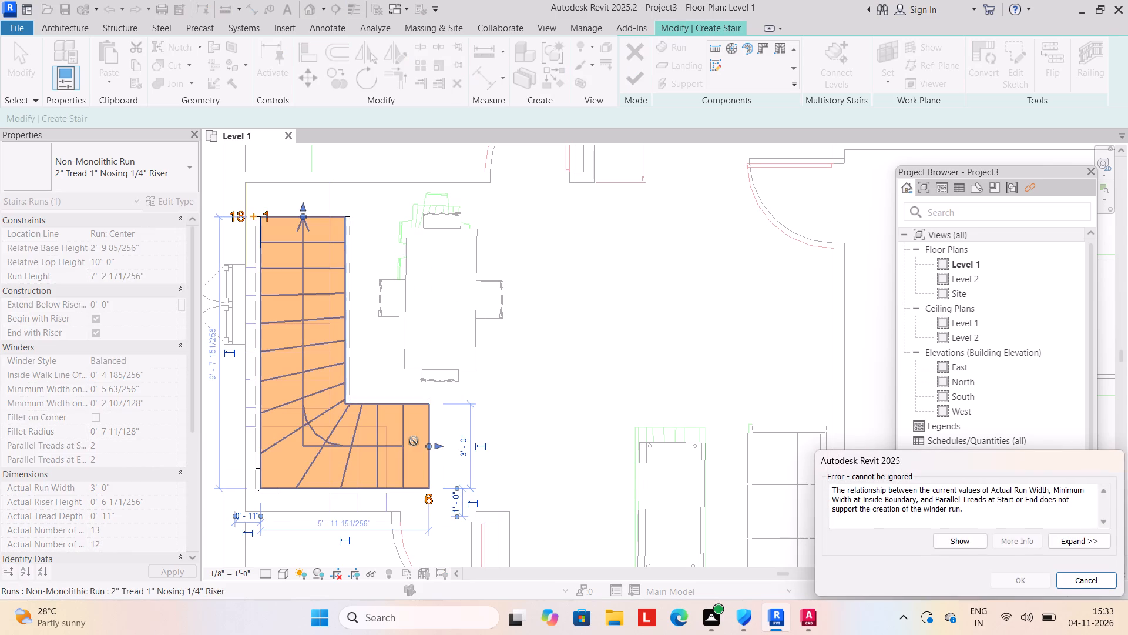
{"action": "left_click", "coordinate": [1089, 581]}
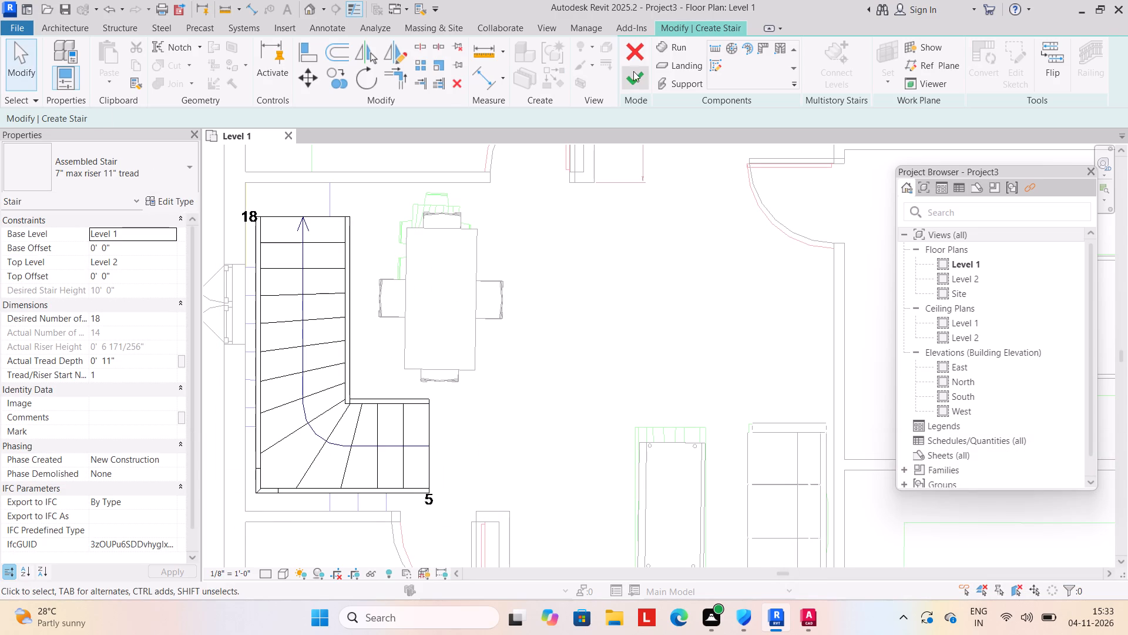
{"action": "left_click", "coordinate": [634, 74]}
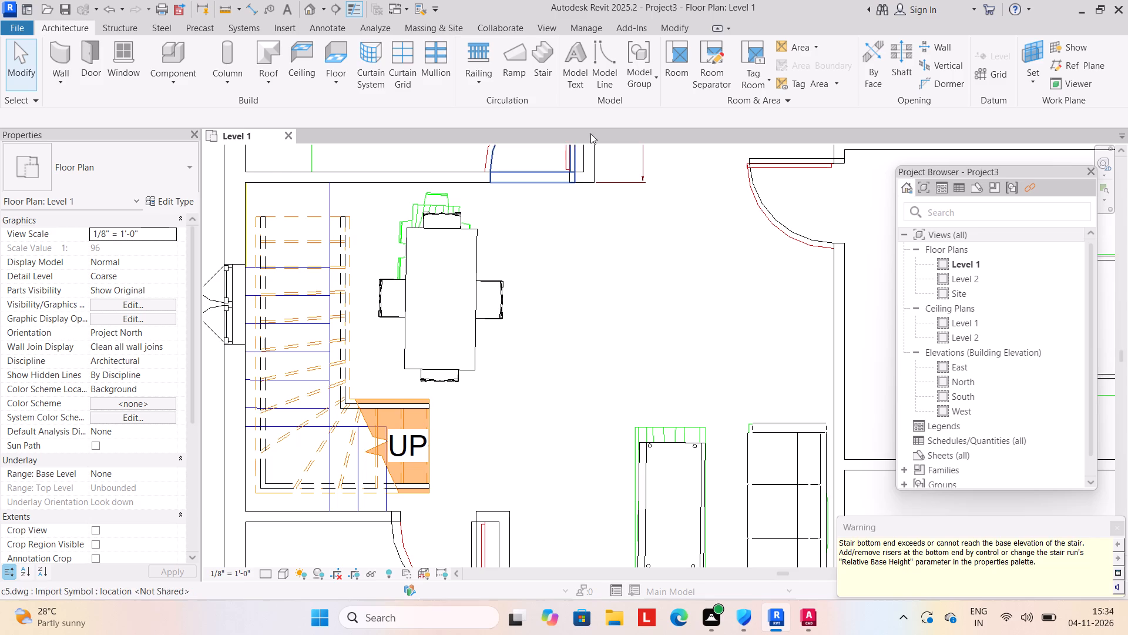
Load the Modern_Toilet_7747 family from the wash basin folder in SHUBHAM CITY.
{"action": "scroll", "coordinate": [526, 169], "scroll_direction": "down", "scroll_amount": 1}
{"action": "scroll", "coordinate": [615, 330], "scroll_direction": "down", "scroll_amount": 14}
{"action": "middle_click_drag", "start_coordinate": [560, 358], "coordinate": [499, 367]}
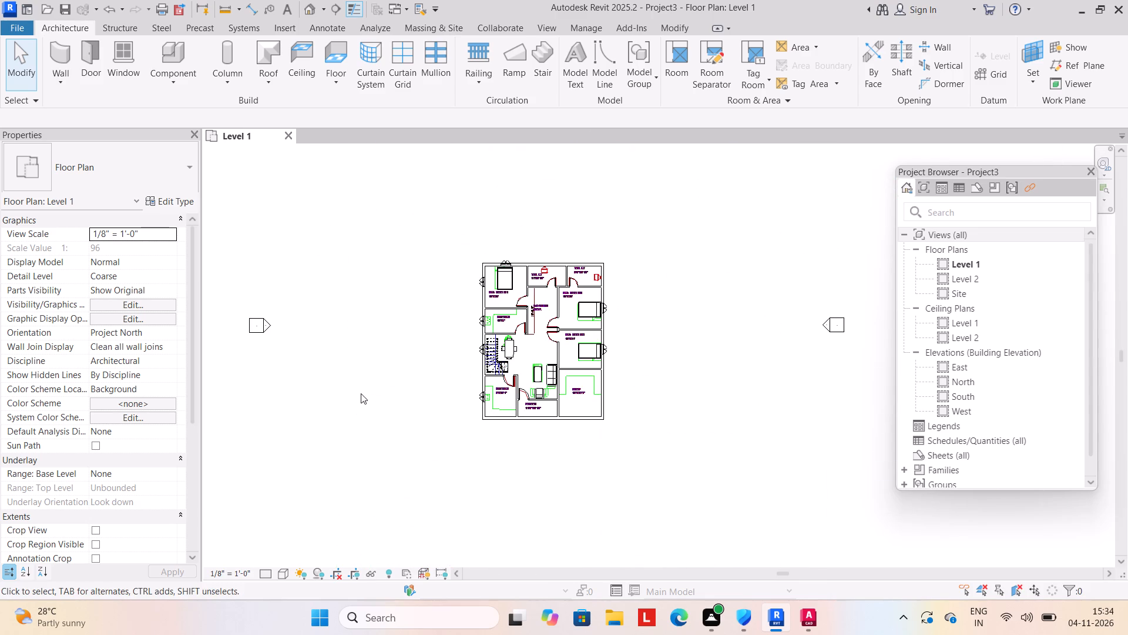
{"action": "left_click", "coordinate": [367, 383]}
{"action": "scroll", "coordinate": [533, 336], "scroll_direction": "up", "scroll_amount": 6}
{"action": "middle_click_drag", "start_coordinate": [539, 352], "coordinate": [505, 353]}
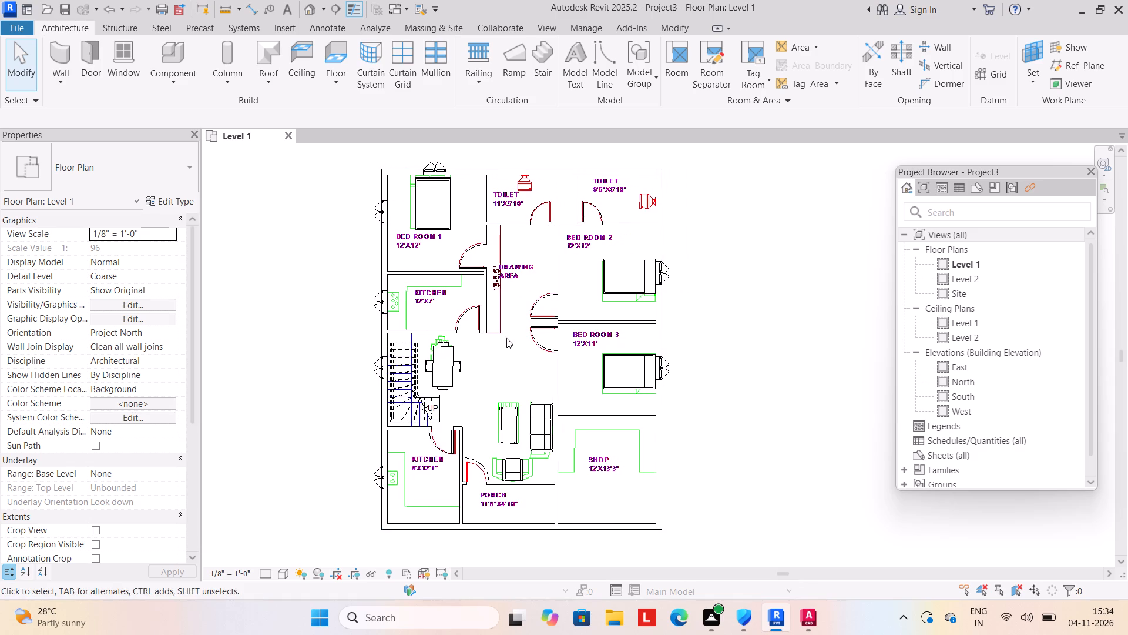
{"action": "left_click", "coordinate": [175, 83]}
{"action": "left_click", "coordinate": [188, 103]}
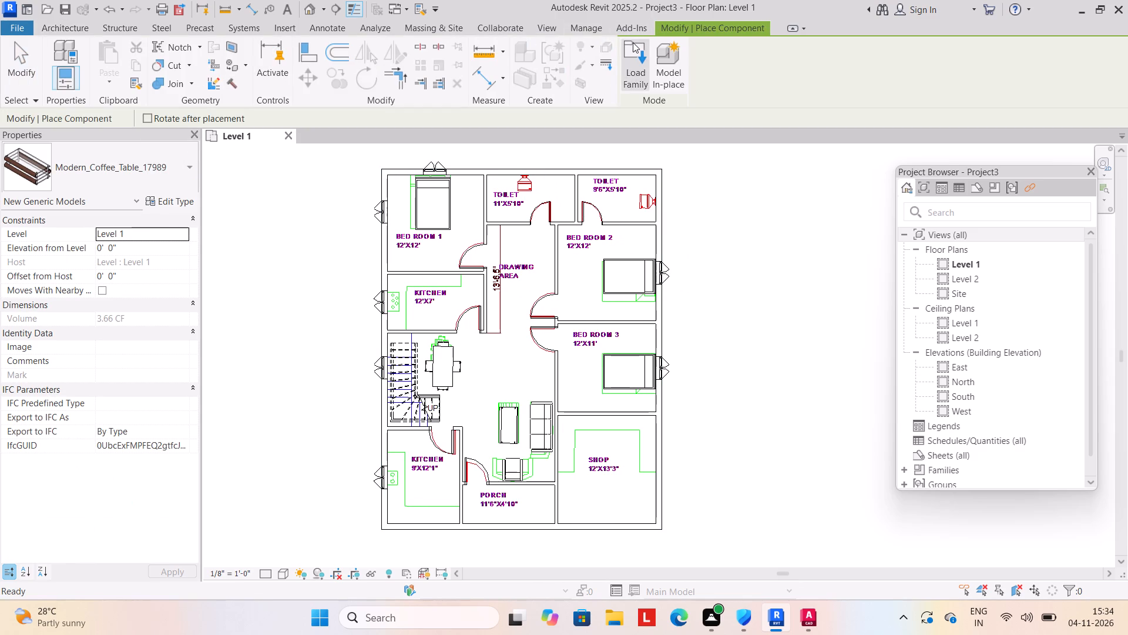
{"action": "left_click", "coordinate": [633, 43]}
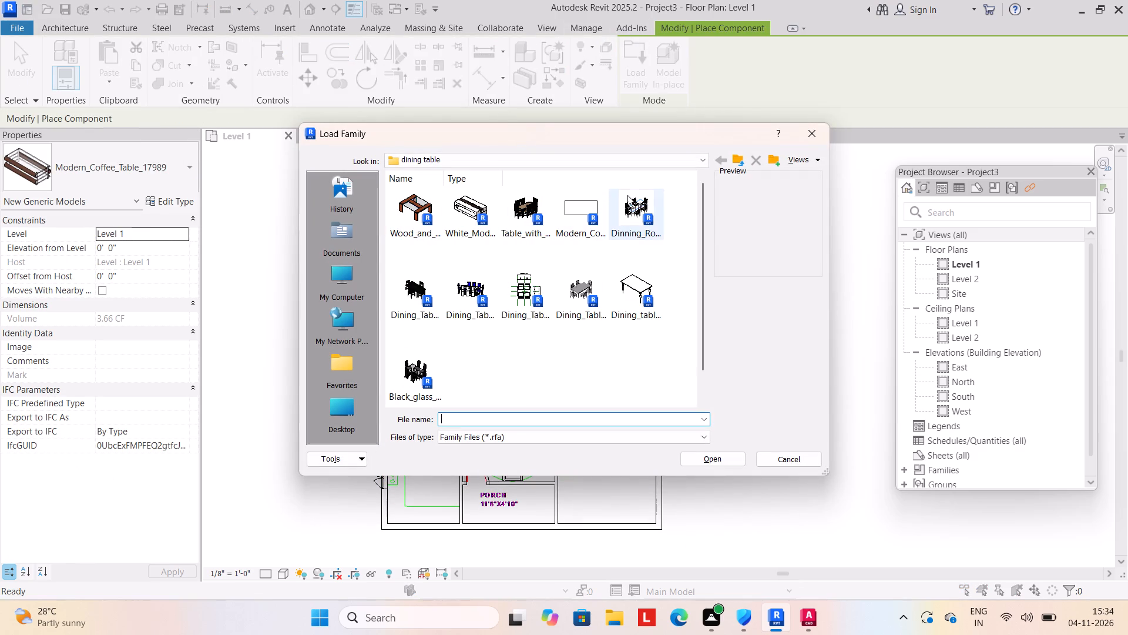
{"action": "left_click", "coordinate": [737, 160]}
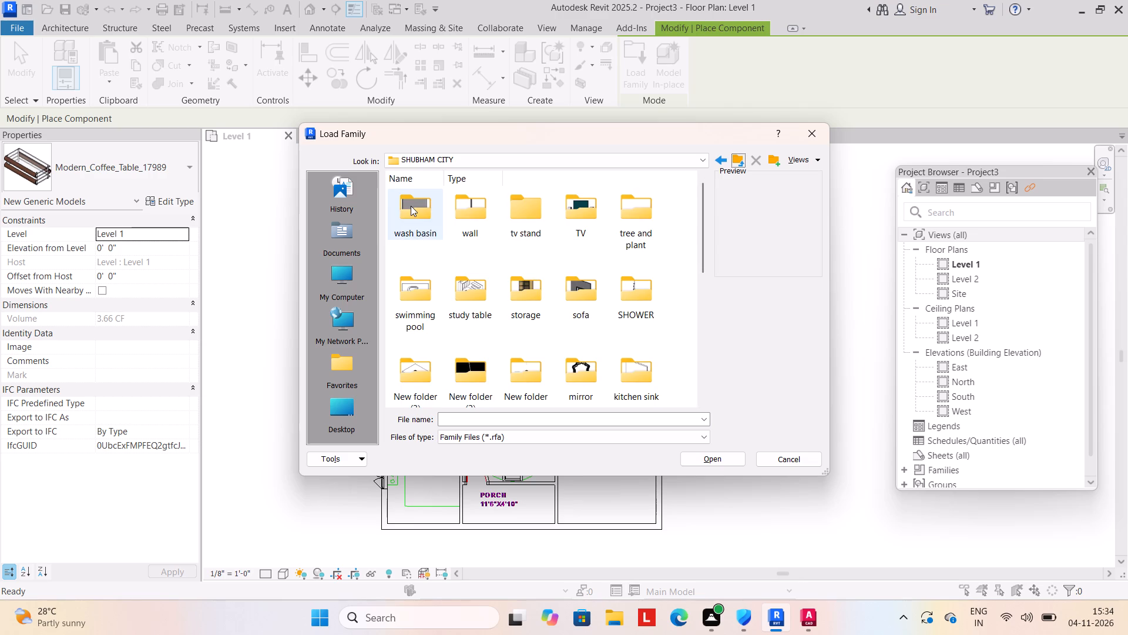
{"action": "double_click", "coordinate": [410, 206]}
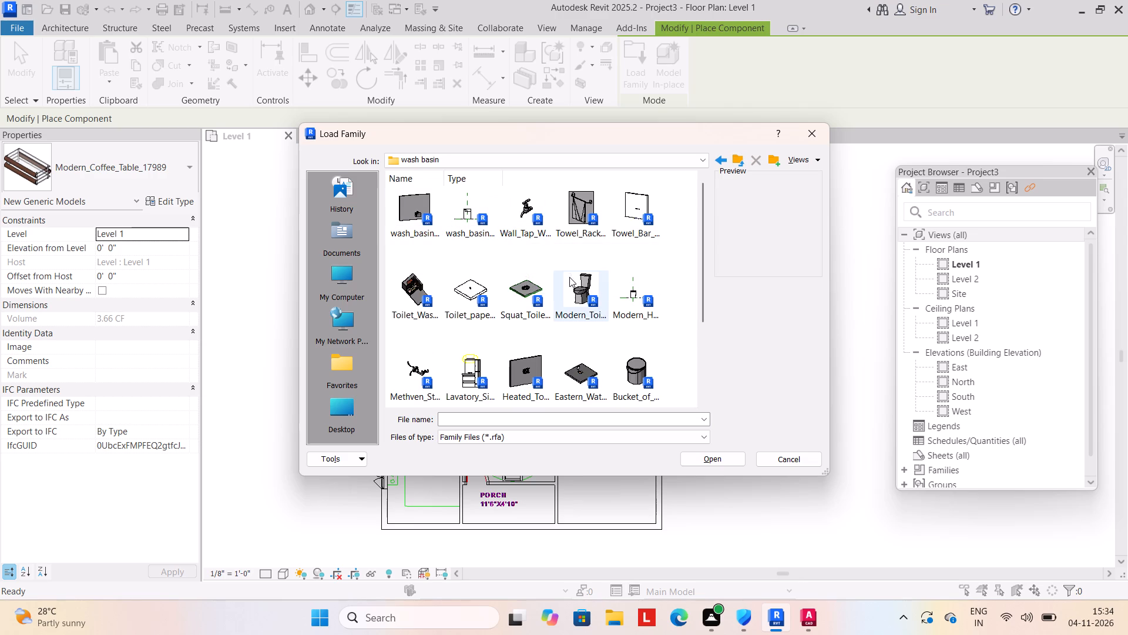
{"action": "left_click", "coordinate": [576, 290]}
{"action": "left_click", "coordinate": [700, 456]}
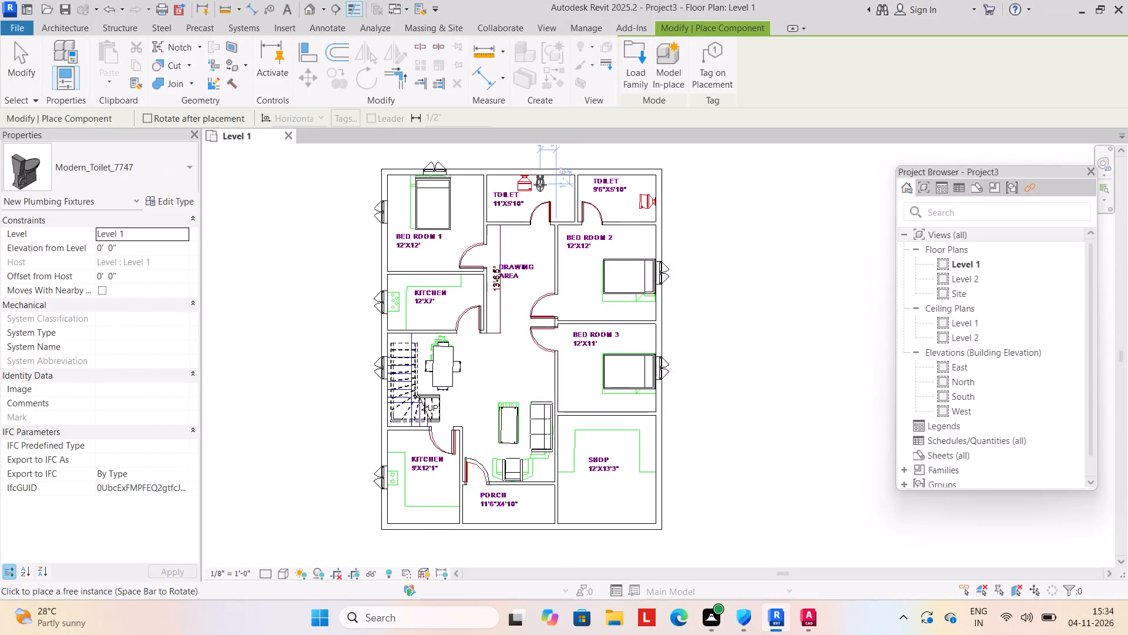
Place the Modern_Toilet_7747 over the plan's toilet symbol in the 11'X5'10" toilet, backing onto the outer wall.
{"action": "scroll", "coordinate": [540, 185], "scroll_direction": "up", "scroll_amount": 4}
{"action": "left_click", "coordinate": [514, 185]}
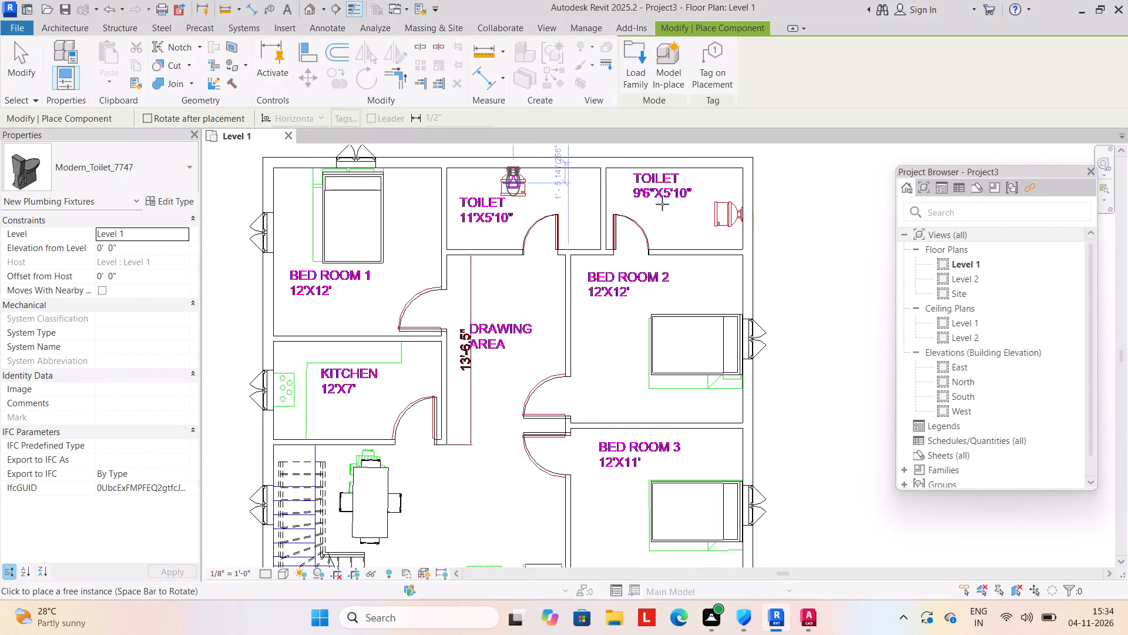
Place a second Modern_Toilet_7747 over the symbol in the 9'6"X5'10" toilet, rotated with its back to the outer side wall, and end placement.
{"action": "key", "text": "space"}
{"action": "key", "text": "space"}
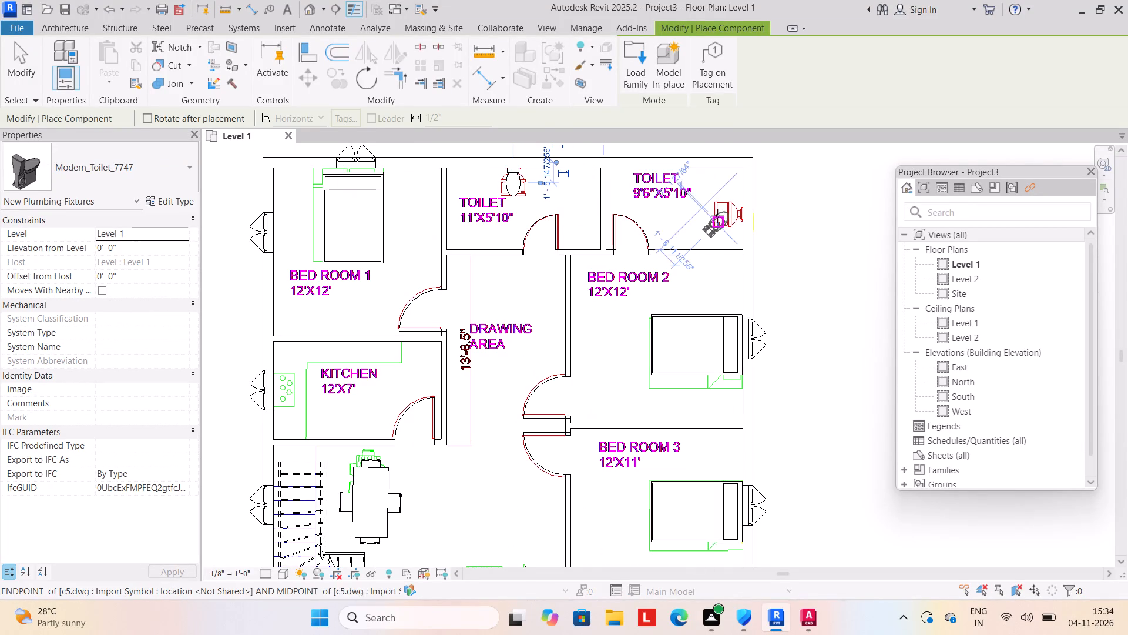
{"action": "key", "text": "space"}
{"action": "key", "text": "space"}
{"action": "key", "text": "space"}
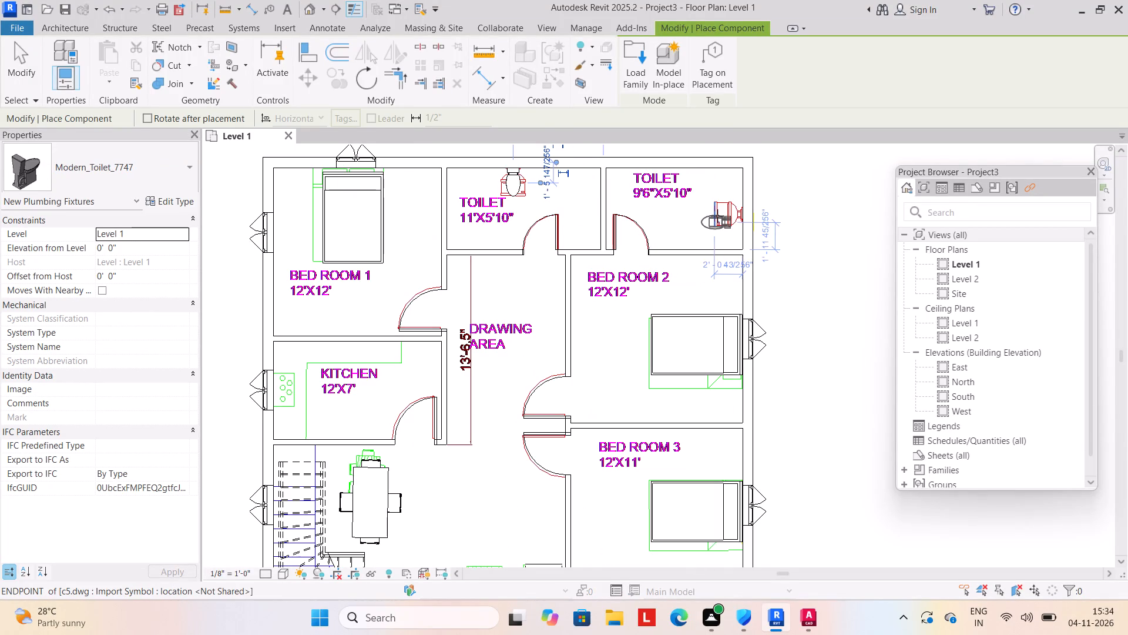
{"action": "scroll", "coordinate": [728, 217], "scroll_direction": "up", "scroll_amount": 4}
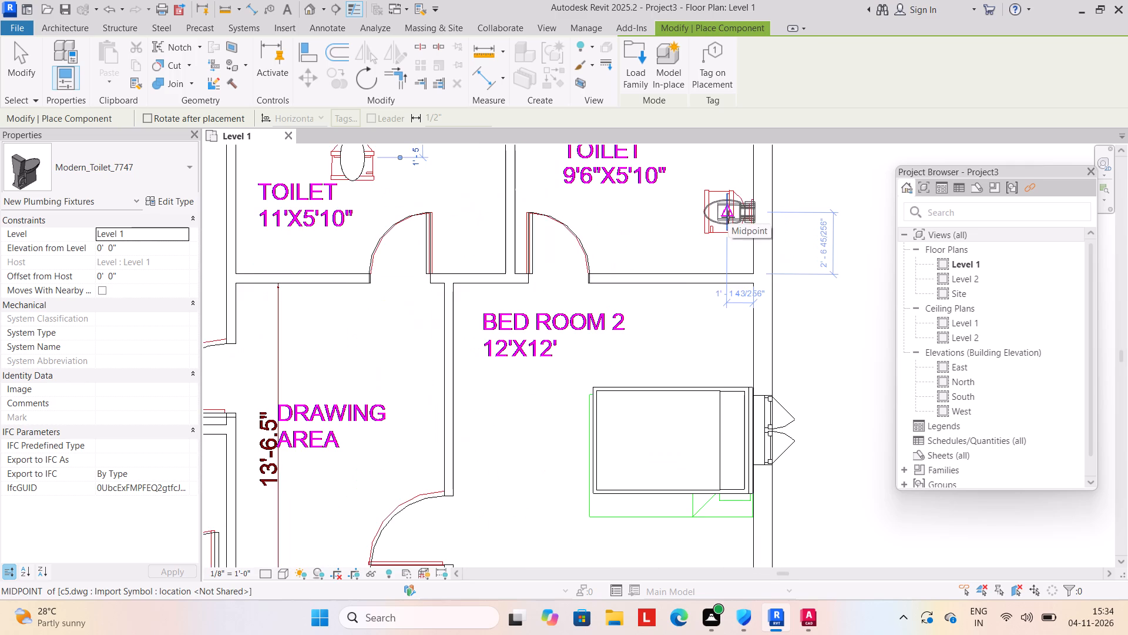
{"action": "left_click", "coordinate": [728, 217]}
{"action": "left_click", "coordinate": [12, 59]}
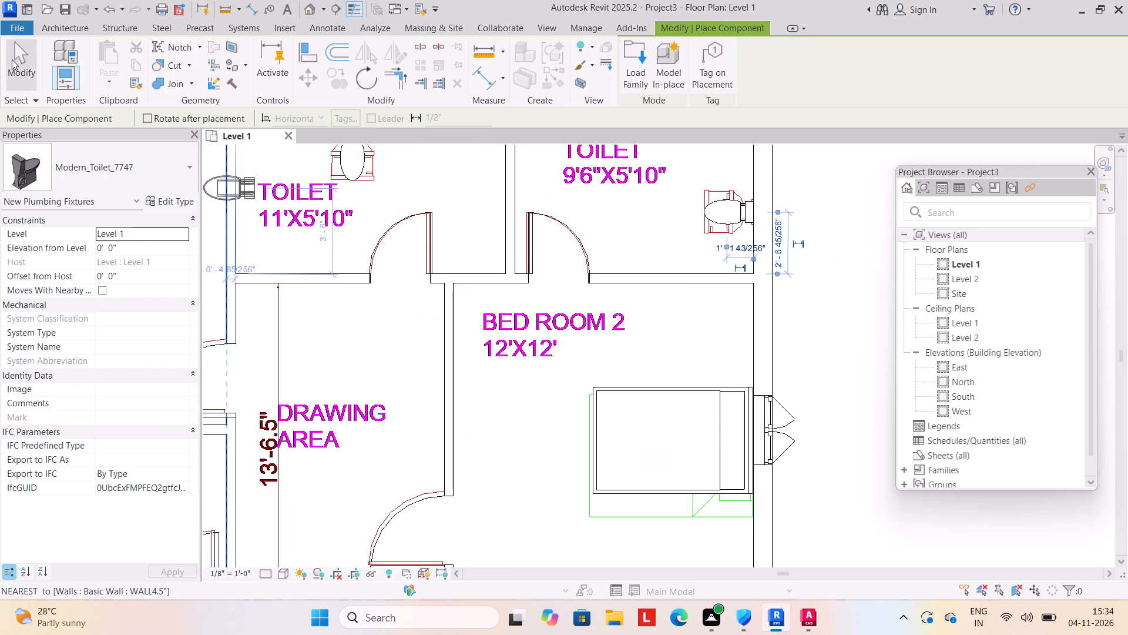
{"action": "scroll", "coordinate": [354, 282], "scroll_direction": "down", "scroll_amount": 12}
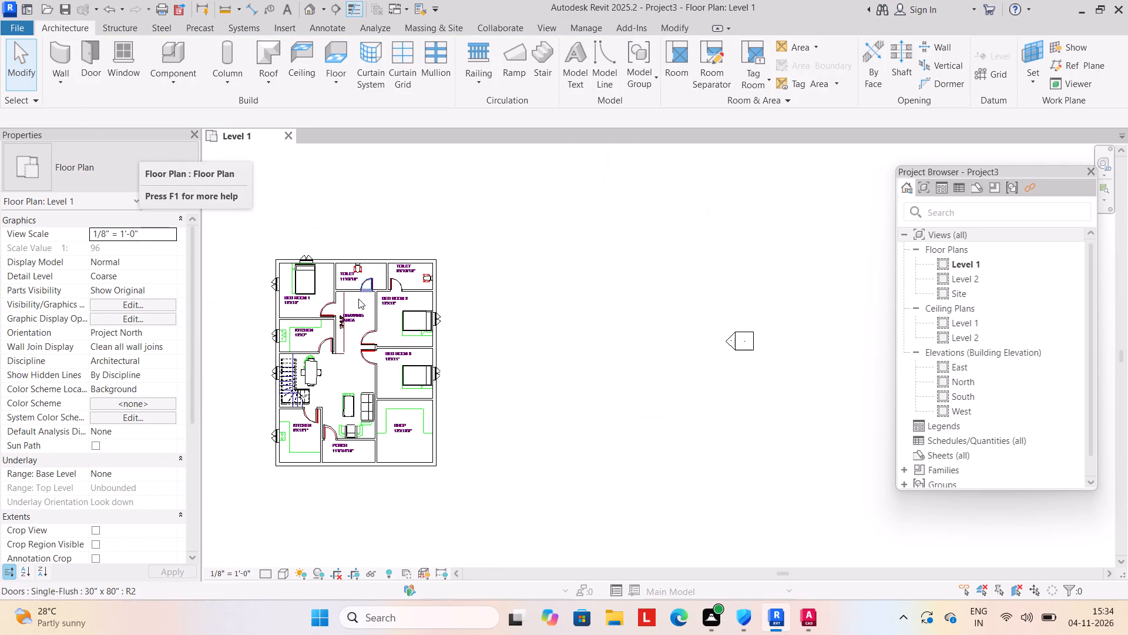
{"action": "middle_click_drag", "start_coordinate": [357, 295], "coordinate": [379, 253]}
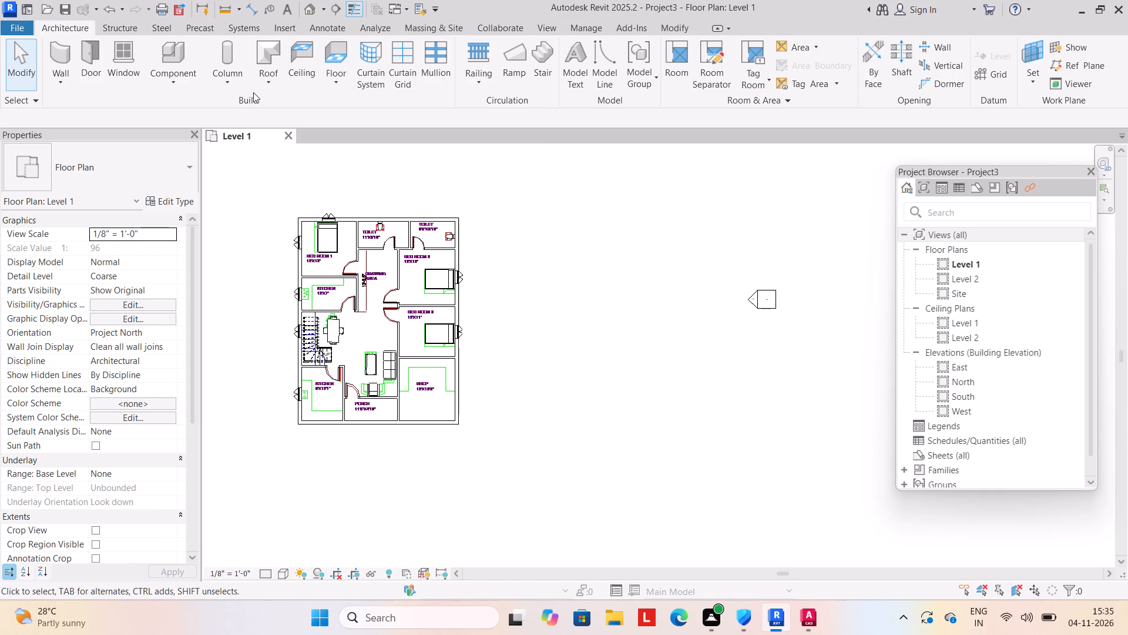
Draw a rectangular WALL4.5" boundary wall around the building, 5' high and about 49'6" by 76'6".
{"action": "scroll", "coordinate": [259, 292], "scroll_direction": "down", "scroll_amount": 1}
{"action": "middle_click_drag", "start_coordinate": [259, 292], "coordinate": [340, 298]}
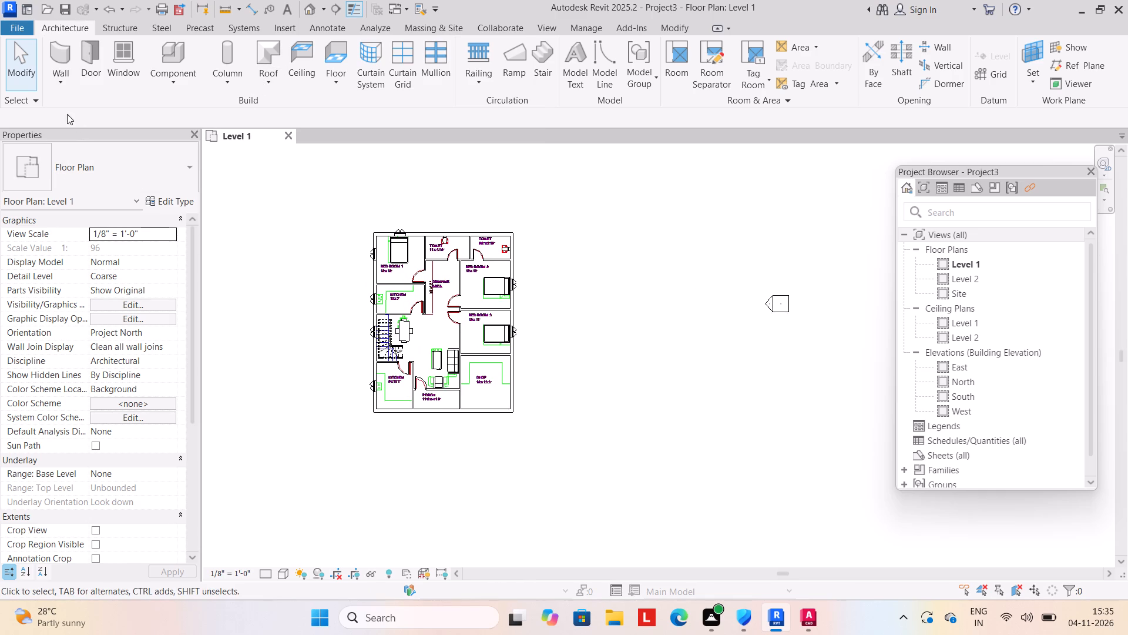
{"action": "left_click", "coordinate": [59, 74]}
{"action": "left_click", "coordinate": [75, 109]}
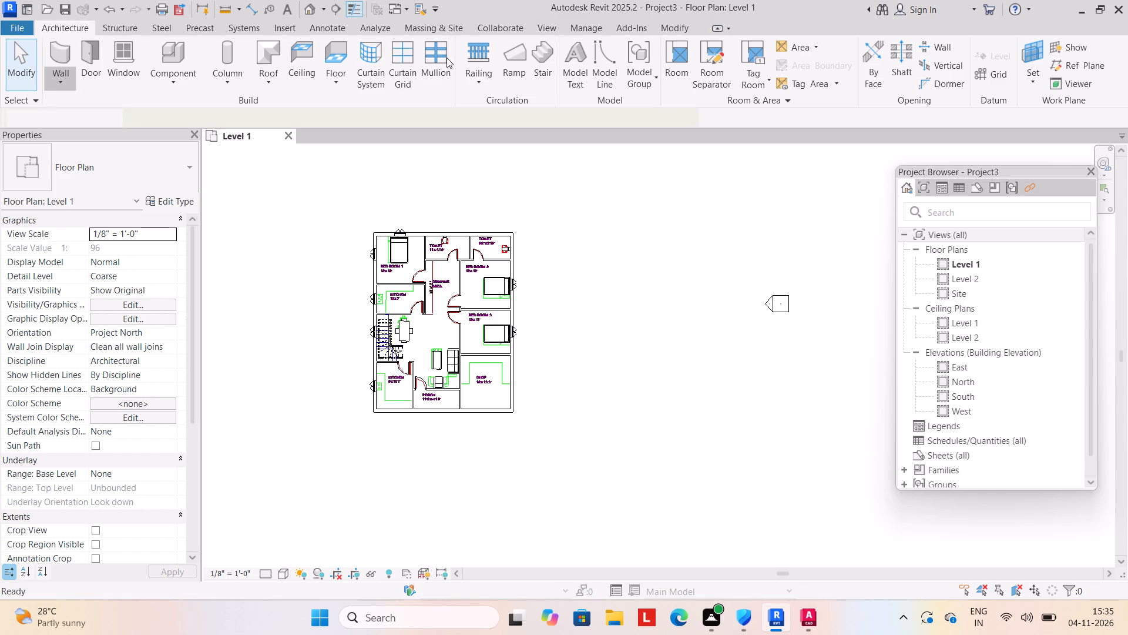
{"action": "left_click", "coordinate": [645, 48]}
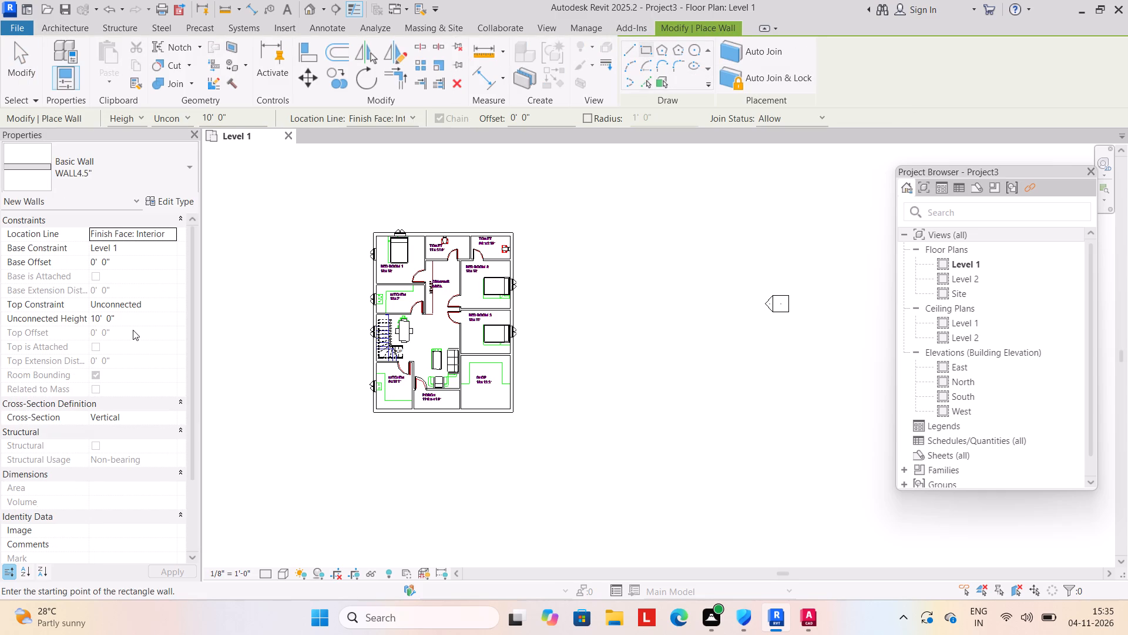
{"action": "left_click", "coordinate": [137, 315]}
{"action": "type", "text": "5'"}
{"action": "key", "text": "Return"}
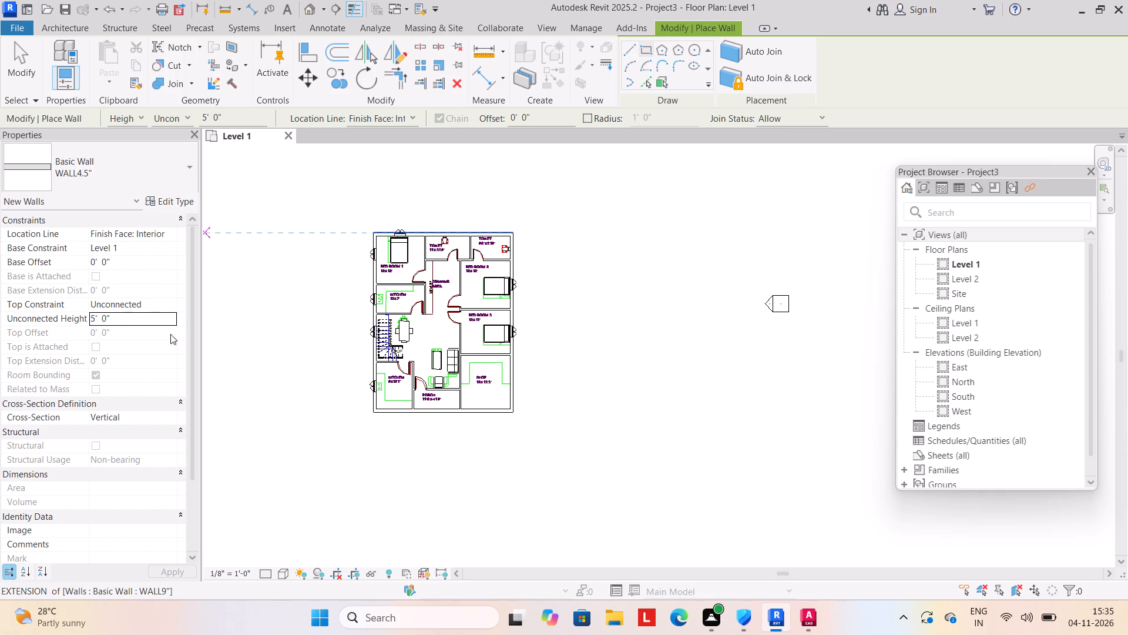
{"action": "left_click", "coordinate": [349, 173]}
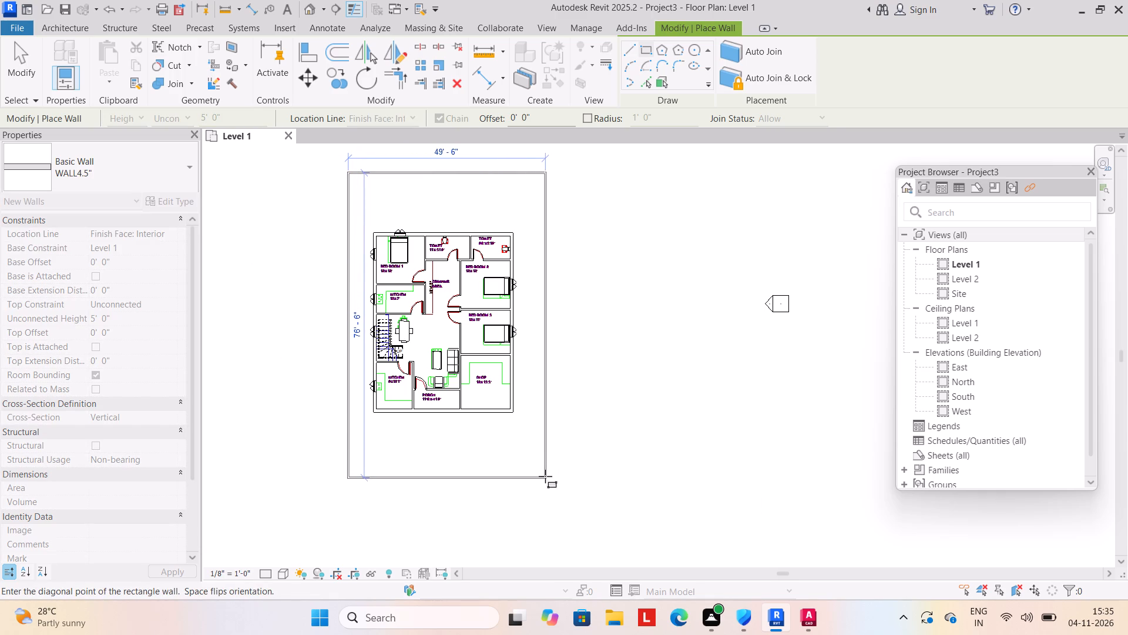
{"action": "left_click", "coordinate": [545, 476]}
{"action": "left_click", "coordinate": [6, 66]}
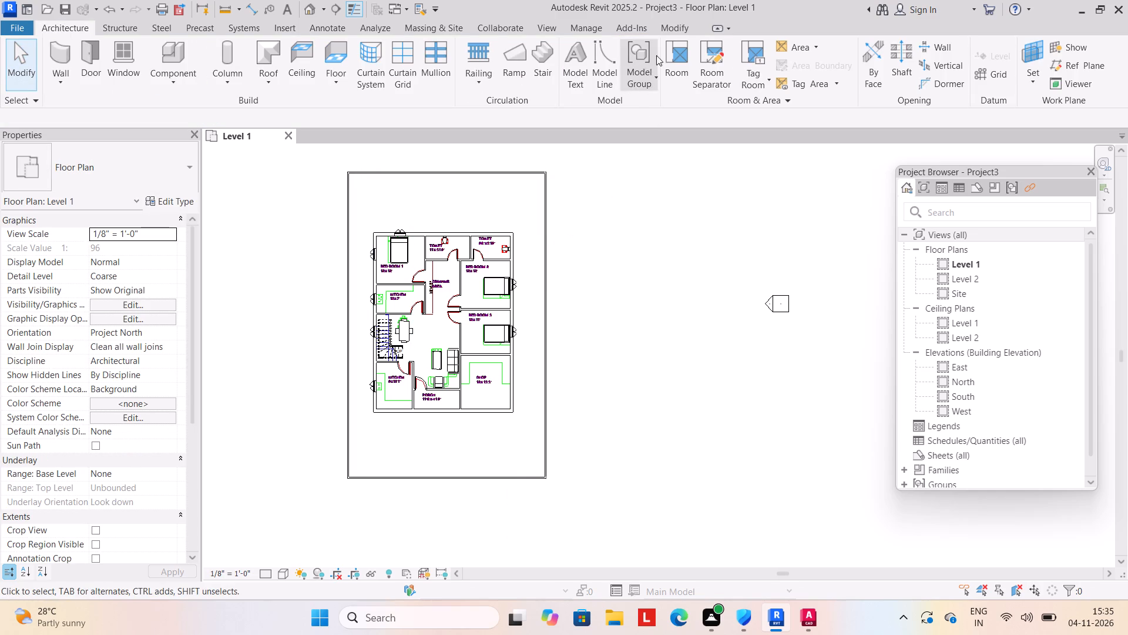
Split the boundary wall on the porch side at two points and delete the middle piece for an opening about 12'6" wide.
{"action": "left_click", "coordinate": [672, 27]}
{"action": "left_click", "coordinate": [415, 47]}
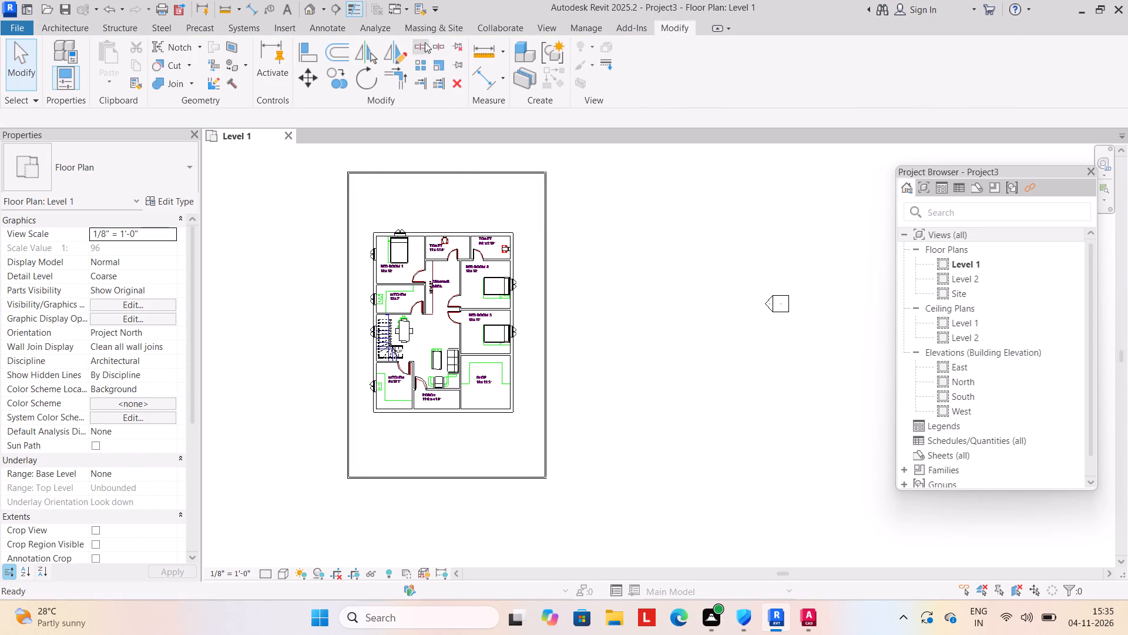
{"action": "left_click", "coordinate": [401, 477]}
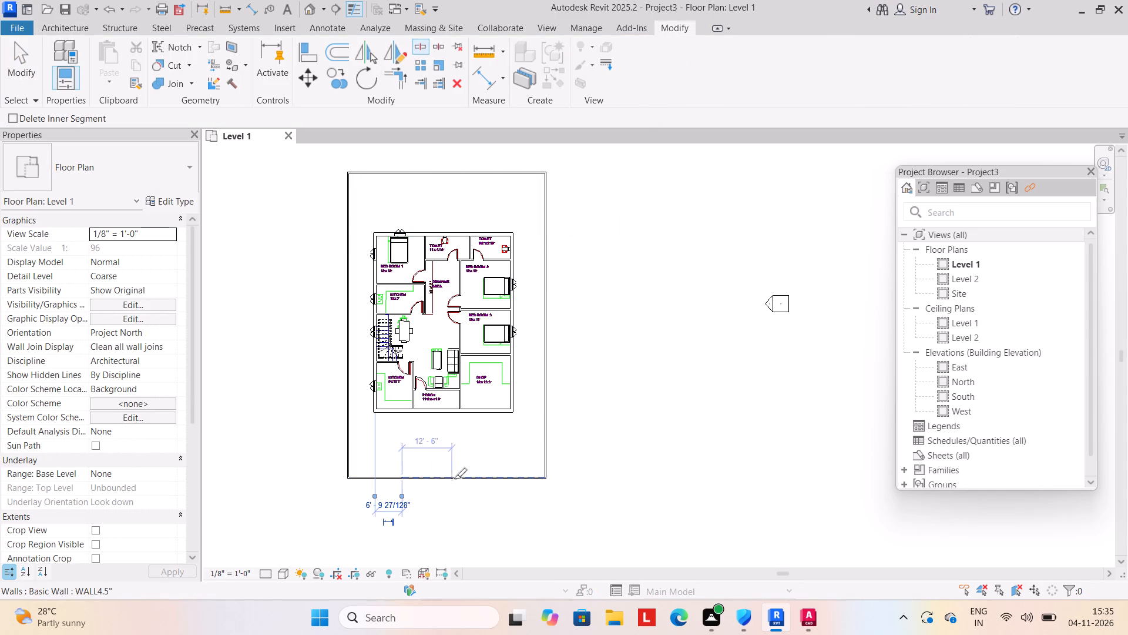
{"action": "left_click", "coordinate": [455, 477]}
{"action": "left_click", "coordinate": [9, 48]}
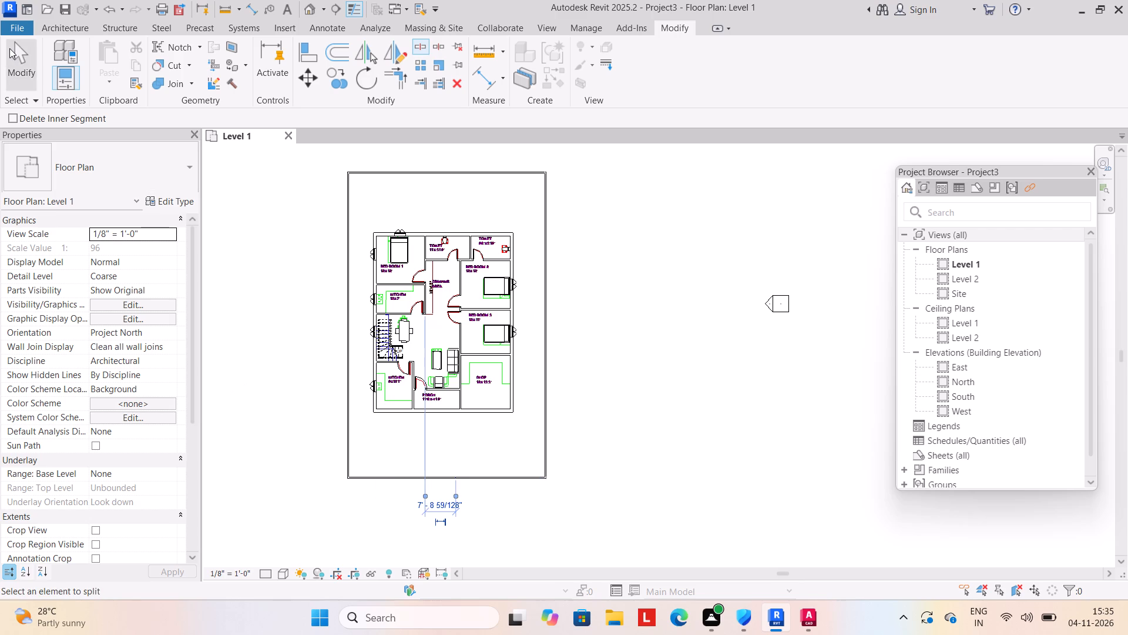
{"action": "left_click", "coordinate": [447, 476]}
{"action": "key", "text": "Delete"}
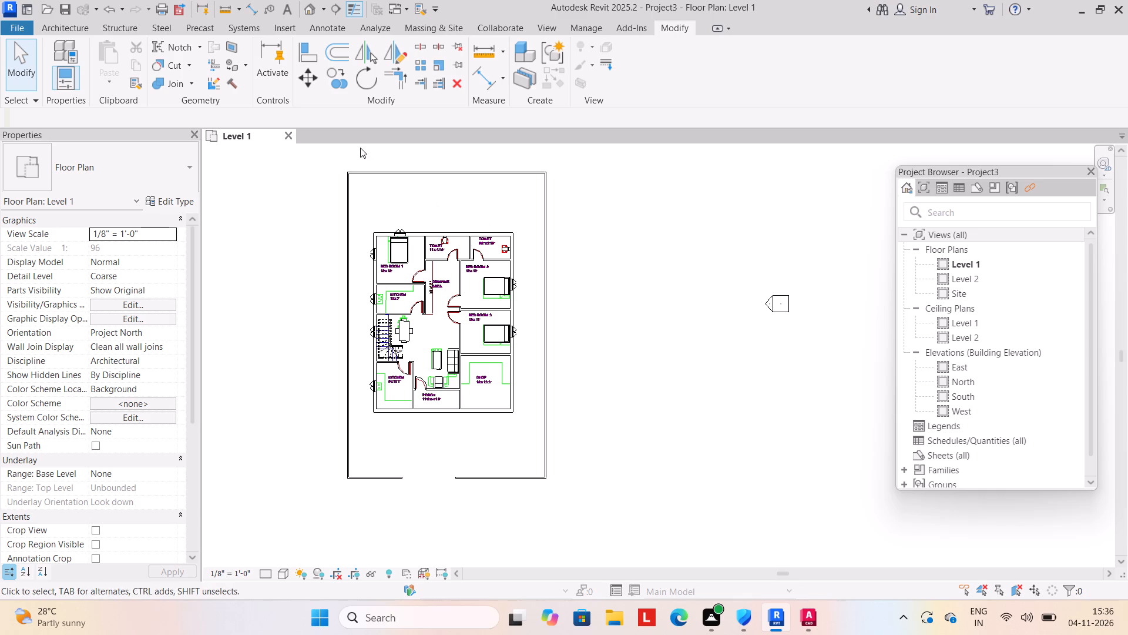
Create a Generic - 12" floor on Level 1 with a rectangular boundary snapped to the boundary wall's outer corners, dismissing any save reminder.
{"action": "left_click", "coordinate": [86, 34]}
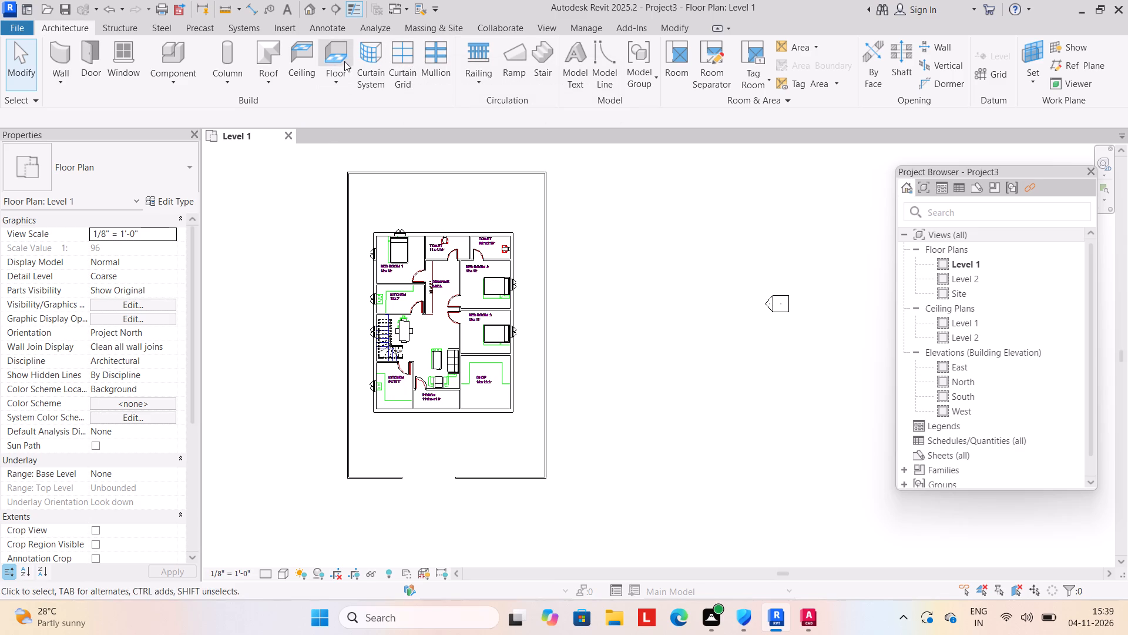
{"action": "left_click", "coordinate": [338, 88]}
{"action": "left_click", "coordinate": [341, 105]}
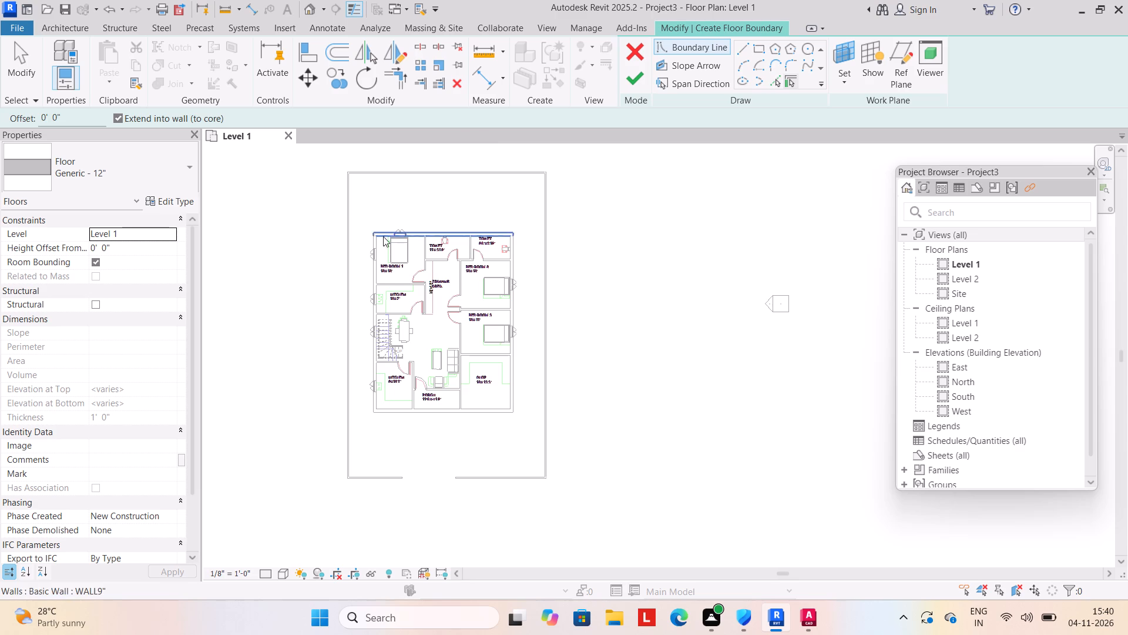
{"action": "scroll", "coordinate": [347, 191], "scroll_direction": "up", "scroll_amount": 2}
{"action": "left_click", "coordinate": [756, 50]}
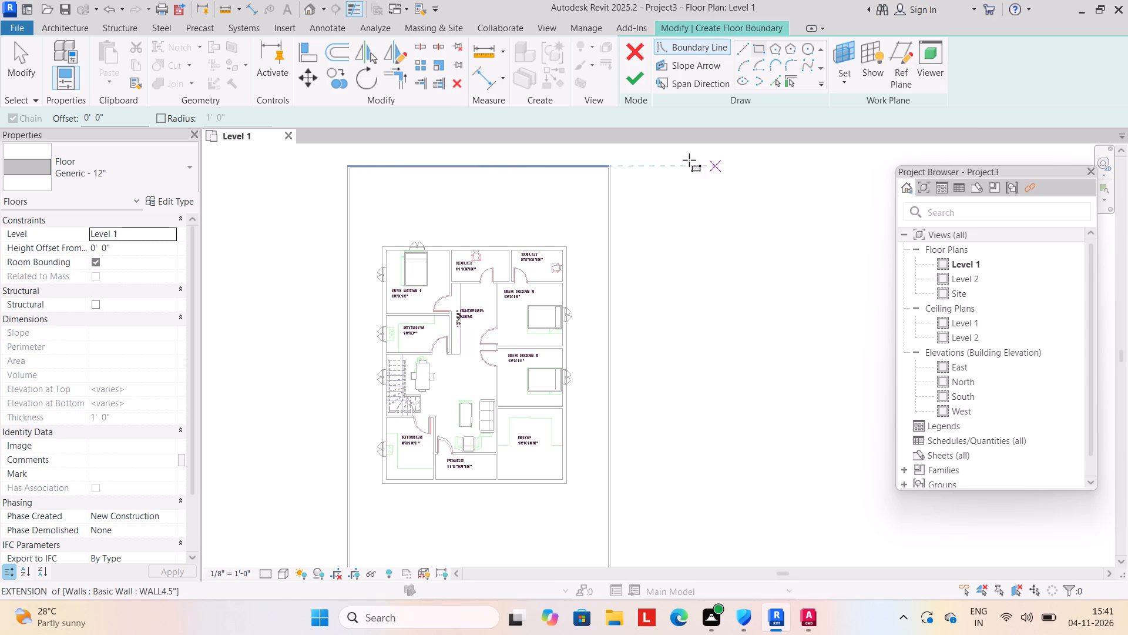
{"action": "left_click", "coordinate": [346, 165]}
{"action": "scroll", "coordinate": [517, 432], "scroll_direction": "down", "scroll_amount": 2}
{"action": "middle_click_drag", "start_coordinate": [517, 432], "coordinate": [492, 331]}
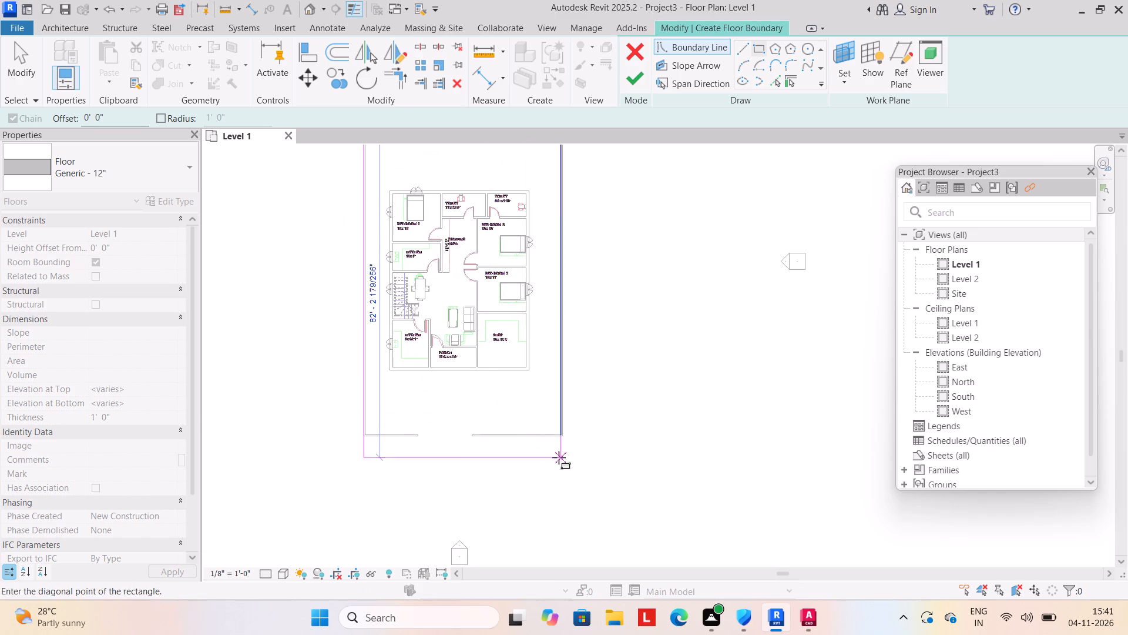
{"action": "scroll", "coordinate": [586, 448], "scroll_direction": "up", "scroll_amount": 5}
{"action": "left_click", "coordinate": [539, 424]}
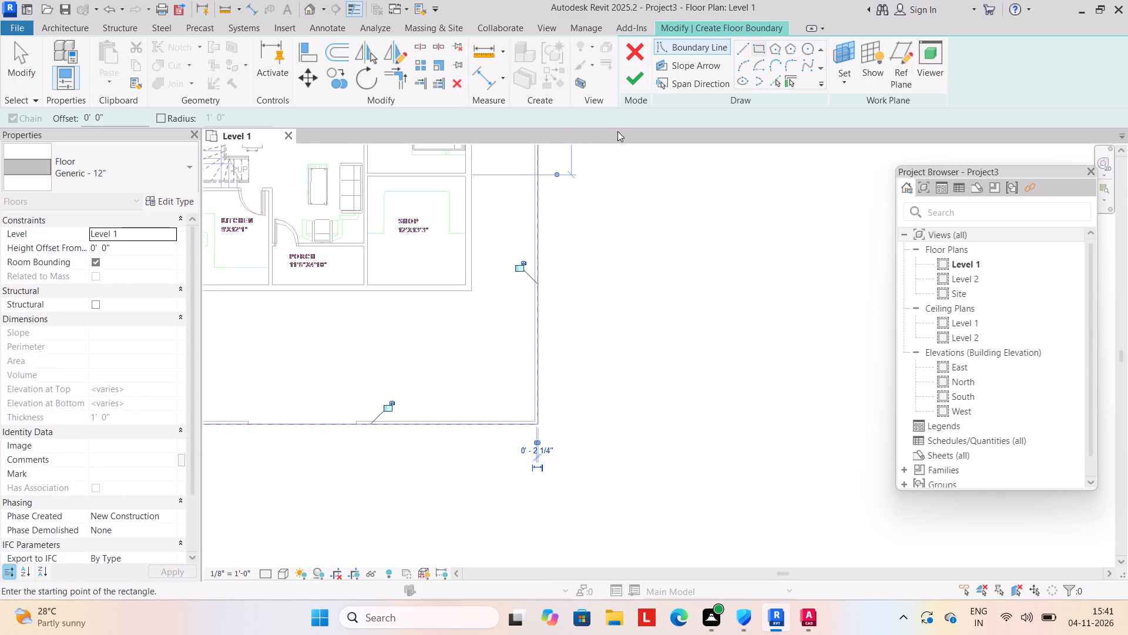
{"action": "left_click", "coordinate": [629, 78]}
{"action": "scroll", "coordinate": [625, 406], "scroll_direction": "down", "scroll_amount": 5}
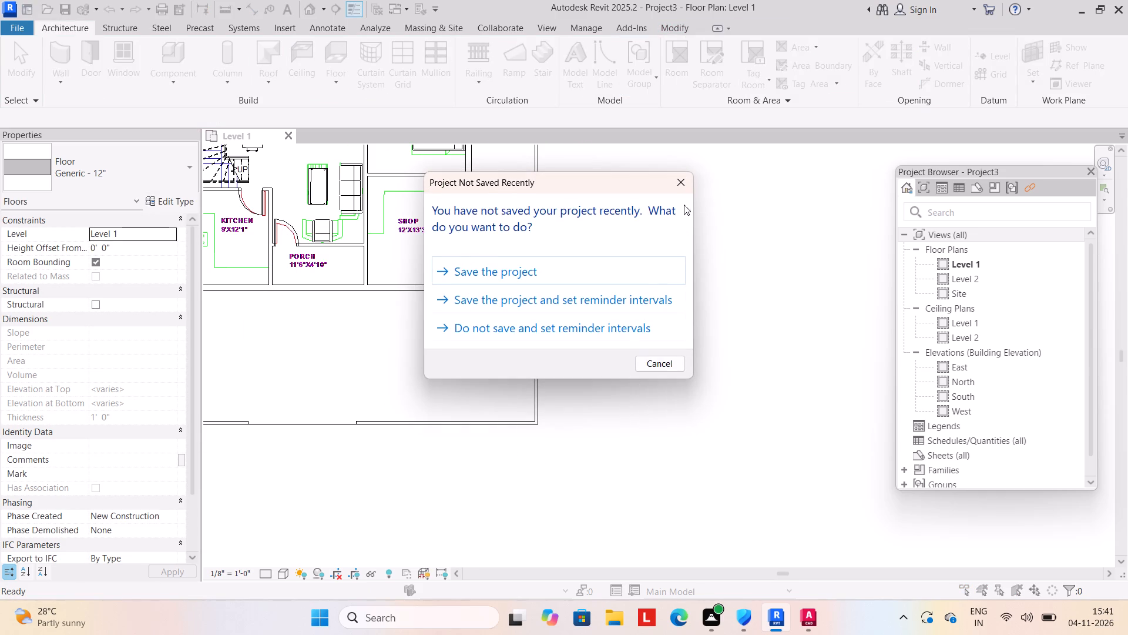
{"action": "left_click", "coordinate": [683, 178]}
Set the structure layer thickness of the new floor's type to 6" and deselect the floor.
{"action": "scroll", "coordinate": [400, 470], "scroll_direction": "down", "scroll_amount": 3}
{"action": "middle_click_drag", "start_coordinate": [401, 471], "coordinate": [509, 486]}
{"action": "scroll", "coordinate": [483, 479], "scroll_direction": "up", "scroll_amount": 1}
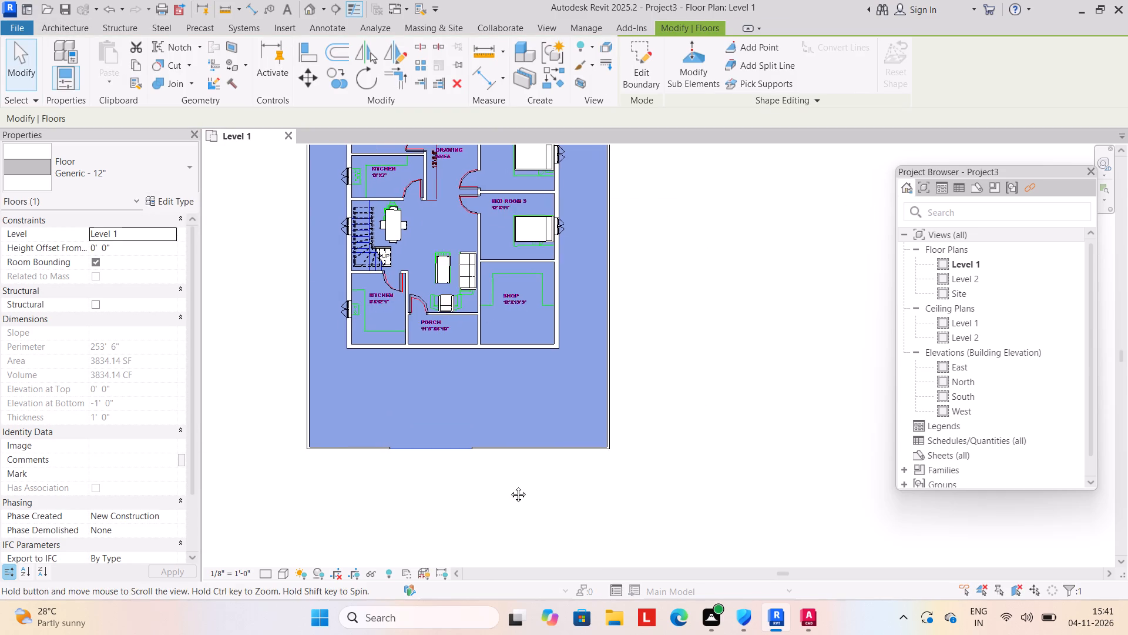
{"action": "middle_click_drag", "start_coordinate": [509, 486], "coordinate": [510, 486]}
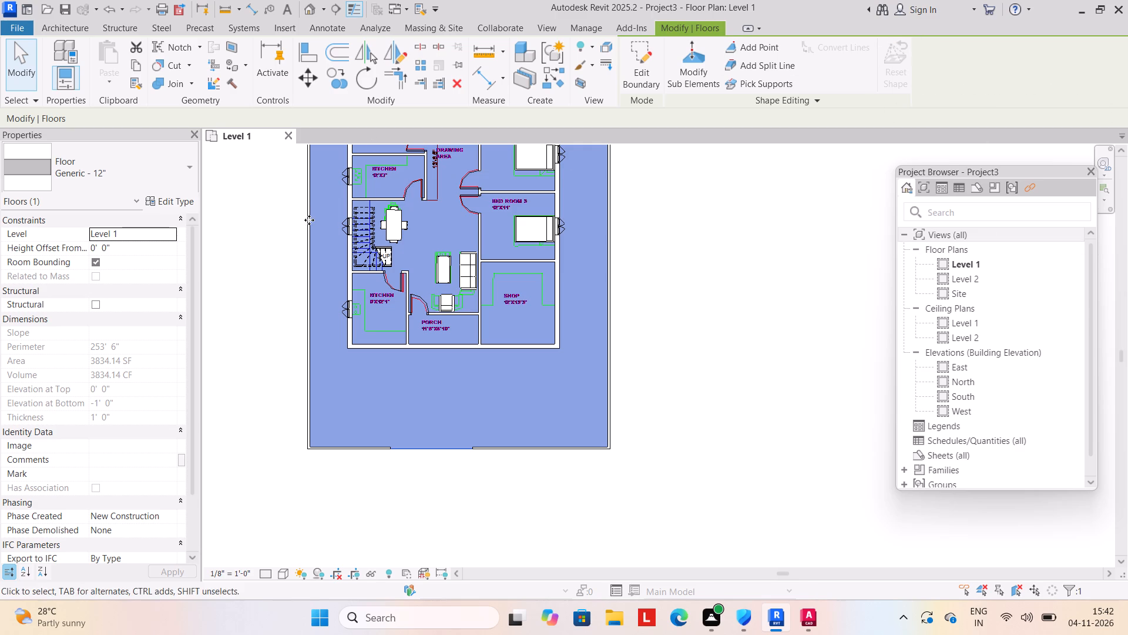
{"action": "left_click", "coordinate": [169, 203]}
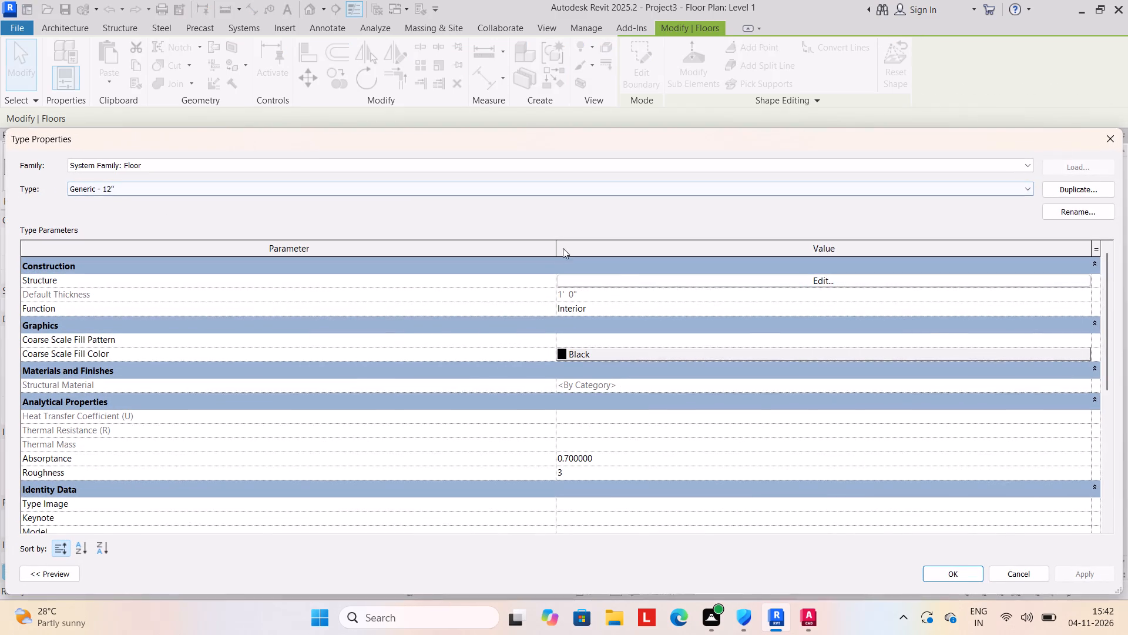
{"action": "left_click", "coordinate": [622, 275]}
{"action": "left_click", "coordinate": [552, 276]}
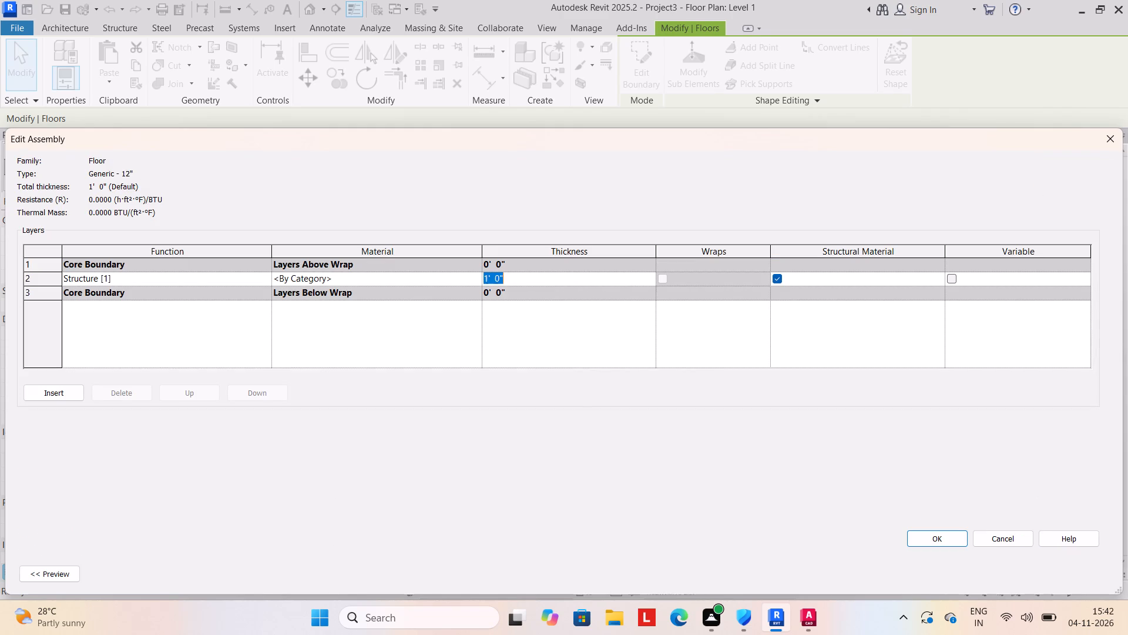
{"action": "type", "text": "6\""}
{"action": "key", "text": "Return"}
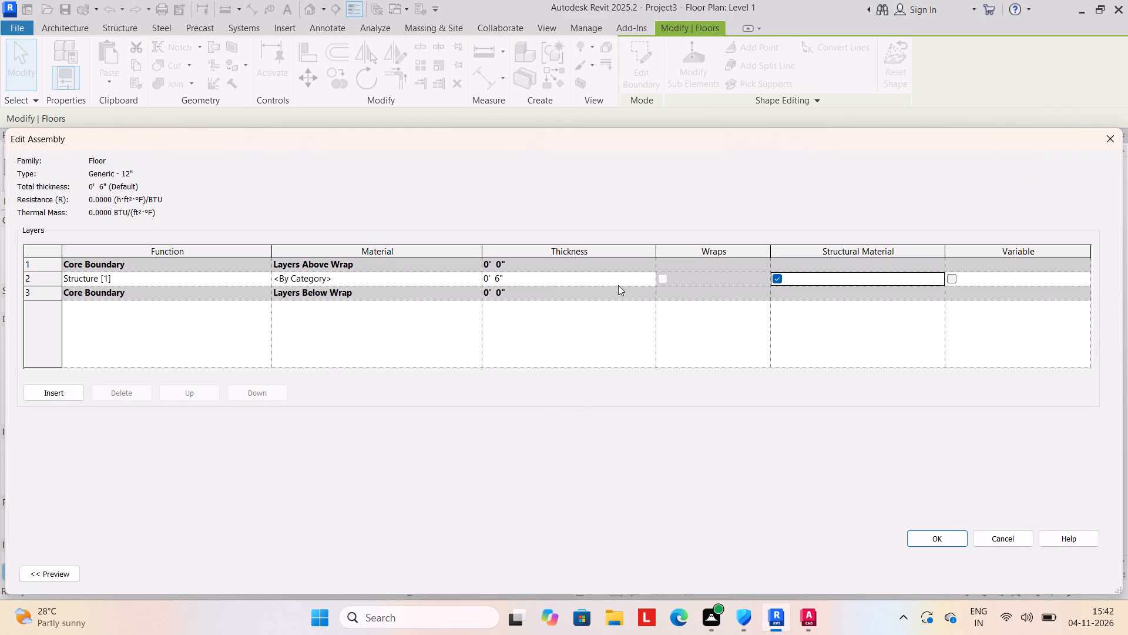
{"action": "left_click", "coordinate": [948, 532]}
{"action": "left_click", "coordinate": [1083, 570]}
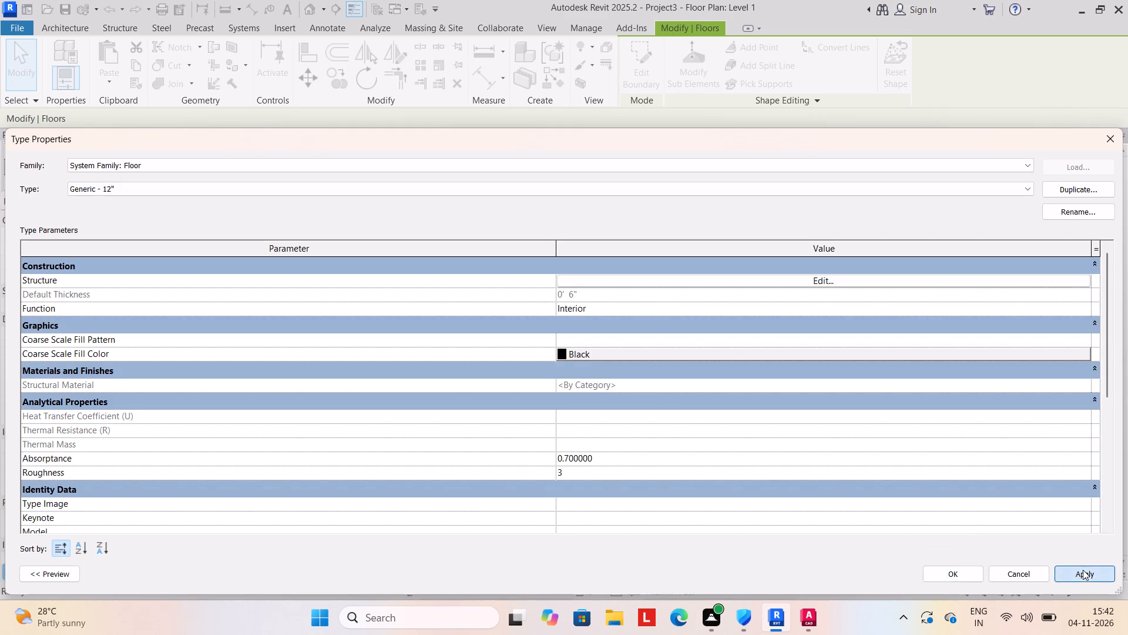
{"action": "left_click", "coordinate": [948, 571]}
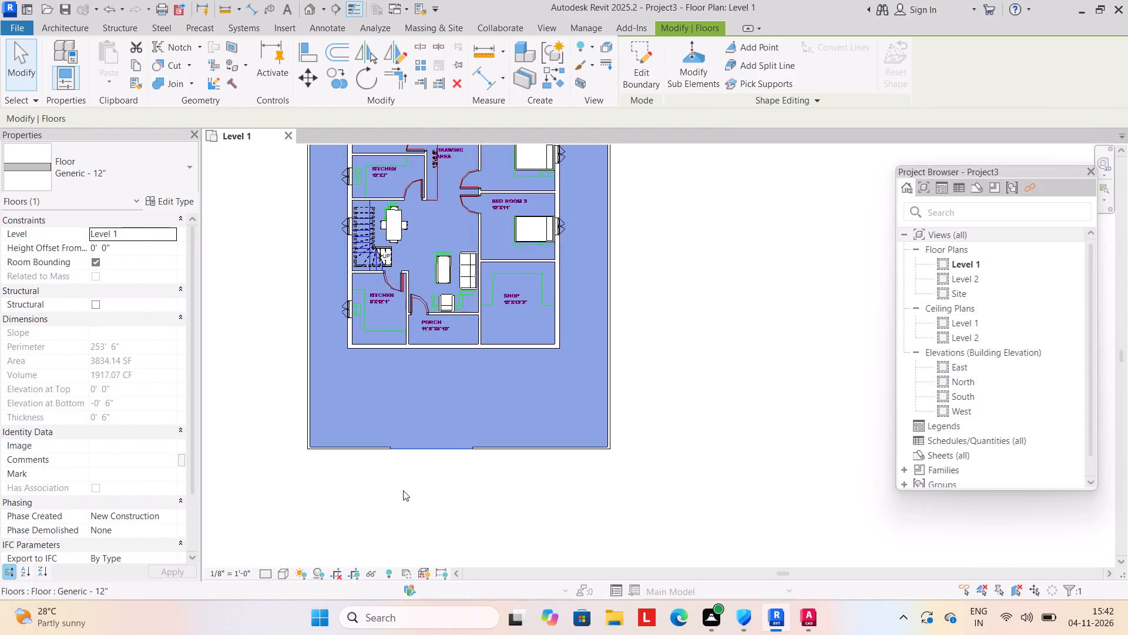
{"action": "left_click", "coordinate": [403, 490]}
Create a flat Generic - 12" footprint roof on Level 2, offset 2' beyond the building's outer wall corners, about 39' by 49'.
{"action": "scroll", "coordinate": [402, 487], "scroll_direction": "down", "scroll_amount": 3}
{"action": "middle_click_drag", "start_coordinate": [402, 487], "coordinate": [441, 487]}
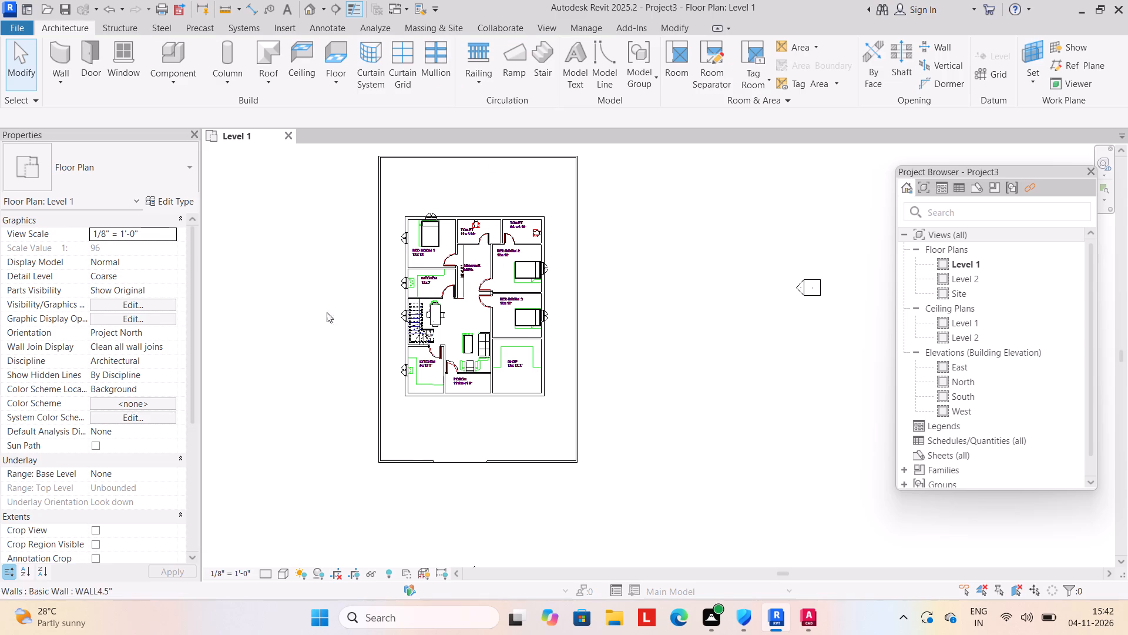
{"action": "left_click", "coordinate": [267, 80]}
{"action": "left_click", "coordinate": [286, 106]}
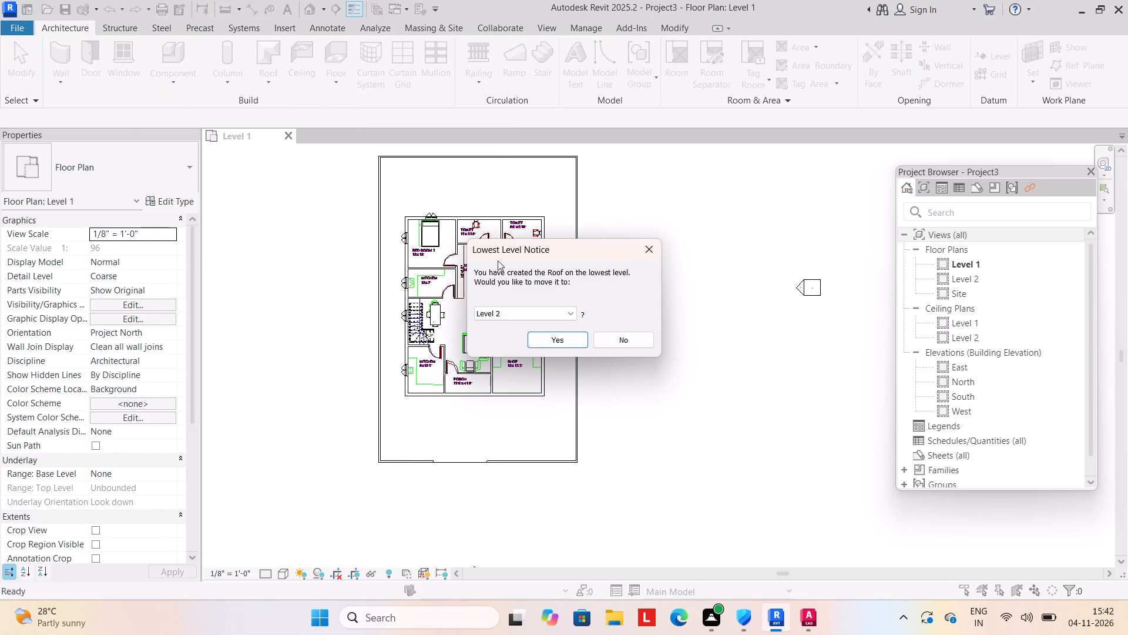
{"action": "left_click", "coordinate": [540, 336]}
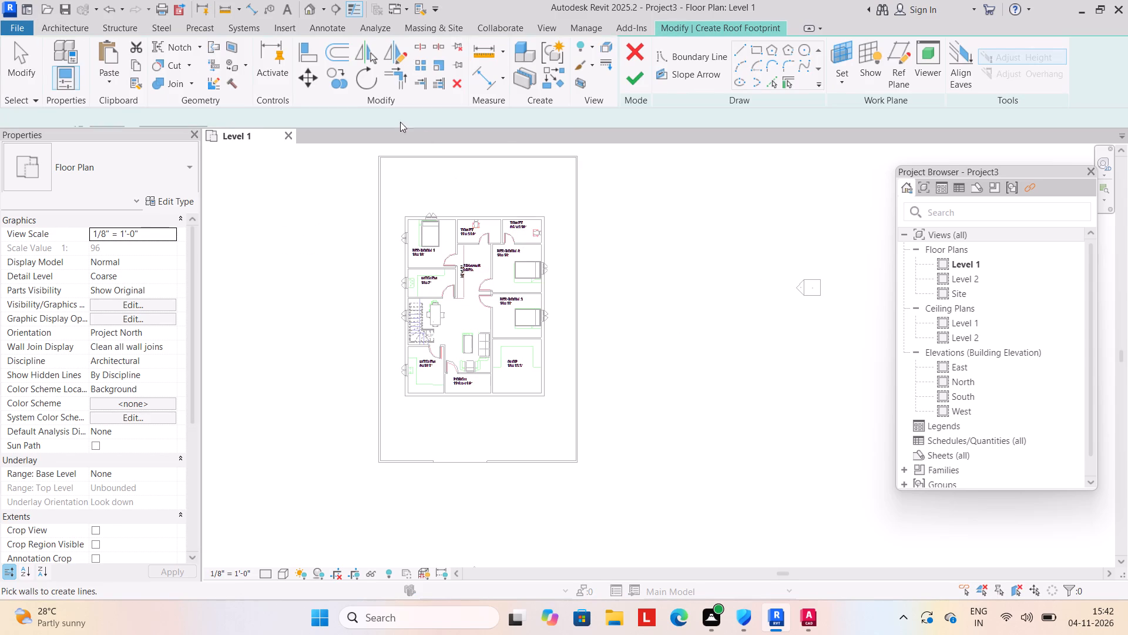
{"action": "left_click", "coordinate": [757, 48]}
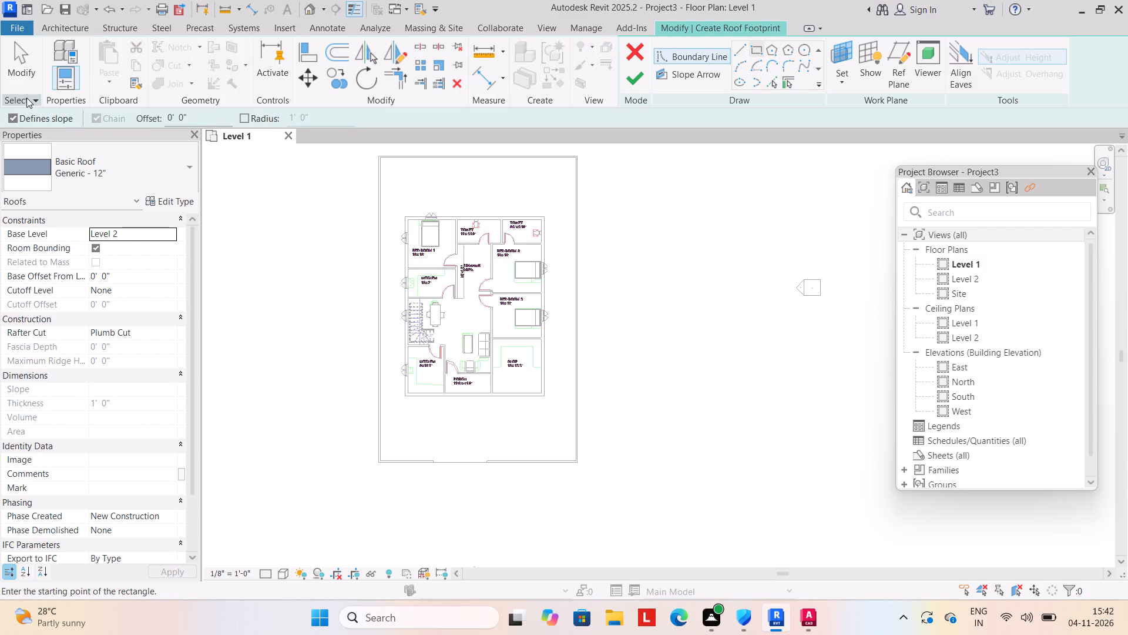
{"action": "left_click", "coordinate": [11, 113]}
{"action": "left_click", "coordinate": [195, 113]}
{"action": "key", "text": "BackSpace"}
{"action": "key", "text": "BackSpace"}
{"action": "key", "text": "BackSpace"}
{"action": "key", "text": "BackSpace"}
{"action": "key", "text": "BackSpace"}
{"action": "key", "text": "BackSpace"}
{"action": "key", "text": "BackSpace"}
{"action": "key", "text": "BackSpace"}
{"action": "key", "text": "BackSpace"}
{"action": "key", "text": "BackSpace"}
{"action": "key", "text": "BackSpace"}
{"action": "key", "text": "BackSpace"}
{"action": "type", "text": "2'"}
{"action": "key", "text": "Return"}
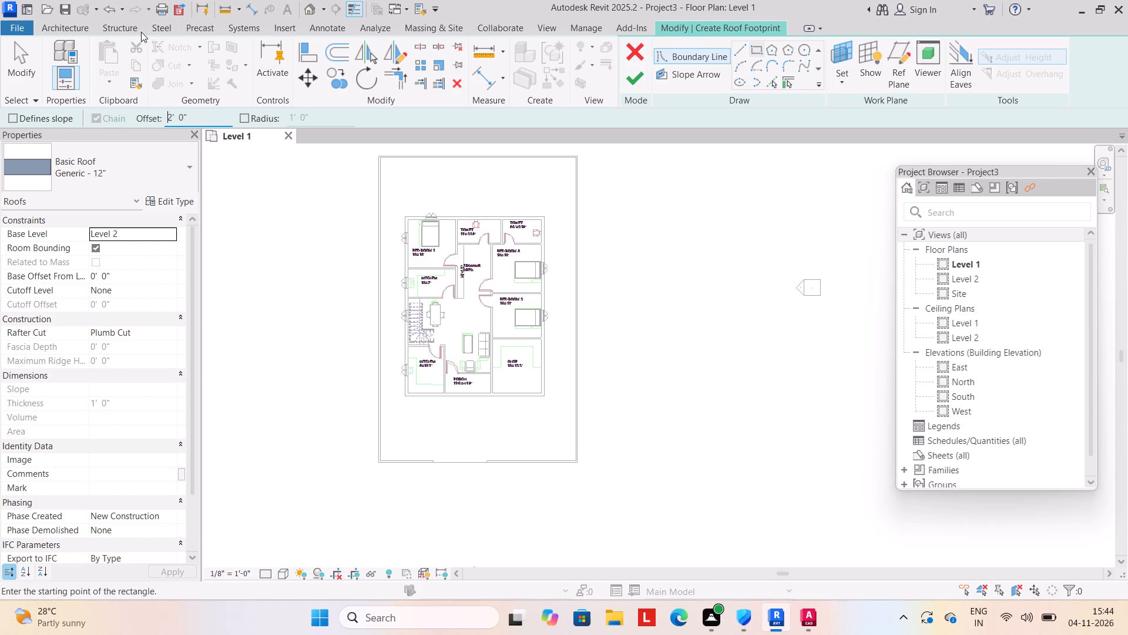
{"action": "scroll", "coordinate": [424, 206], "scroll_direction": "up", "scroll_amount": 3}
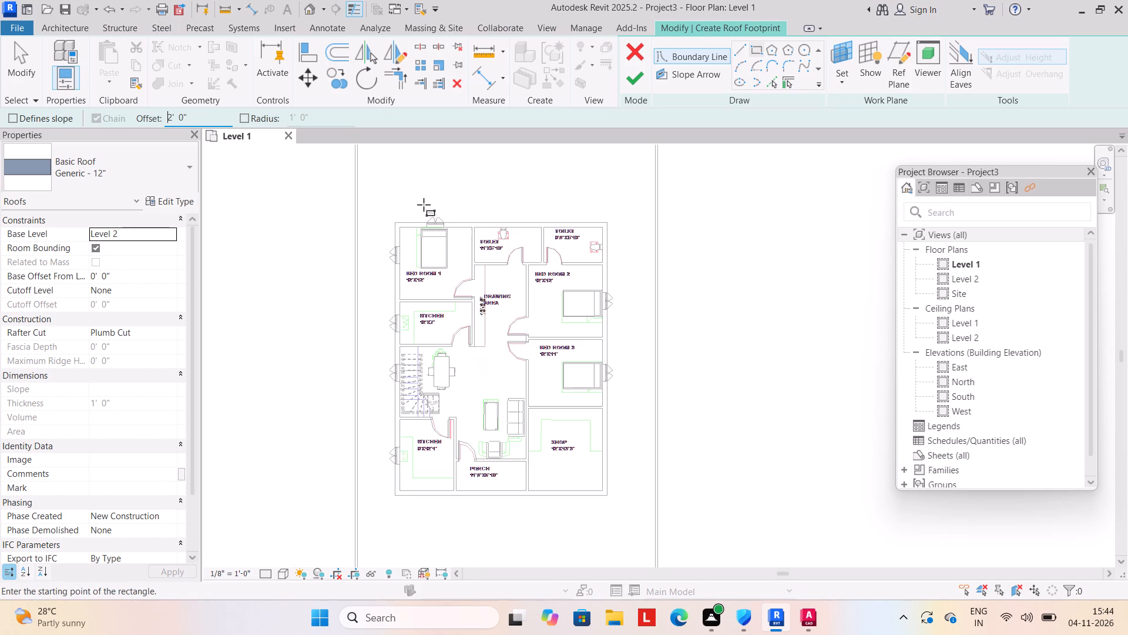
{"action": "left_click", "coordinate": [394, 219]}
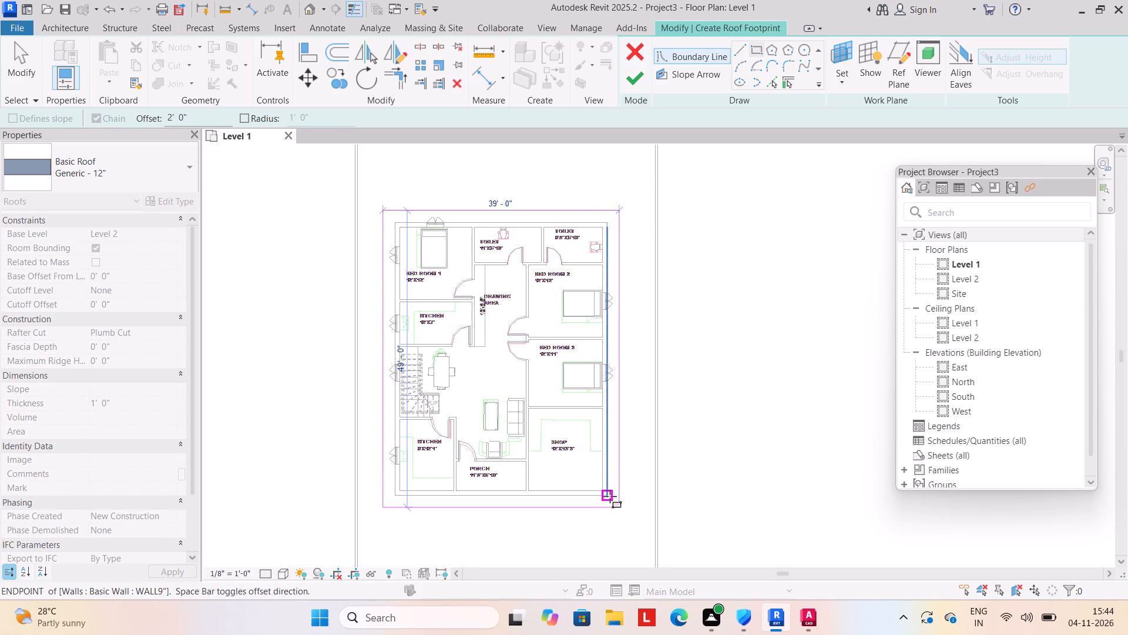
{"action": "left_click", "coordinate": [610, 496]}
{"action": "left_click", "coordinate": [636, 82]}
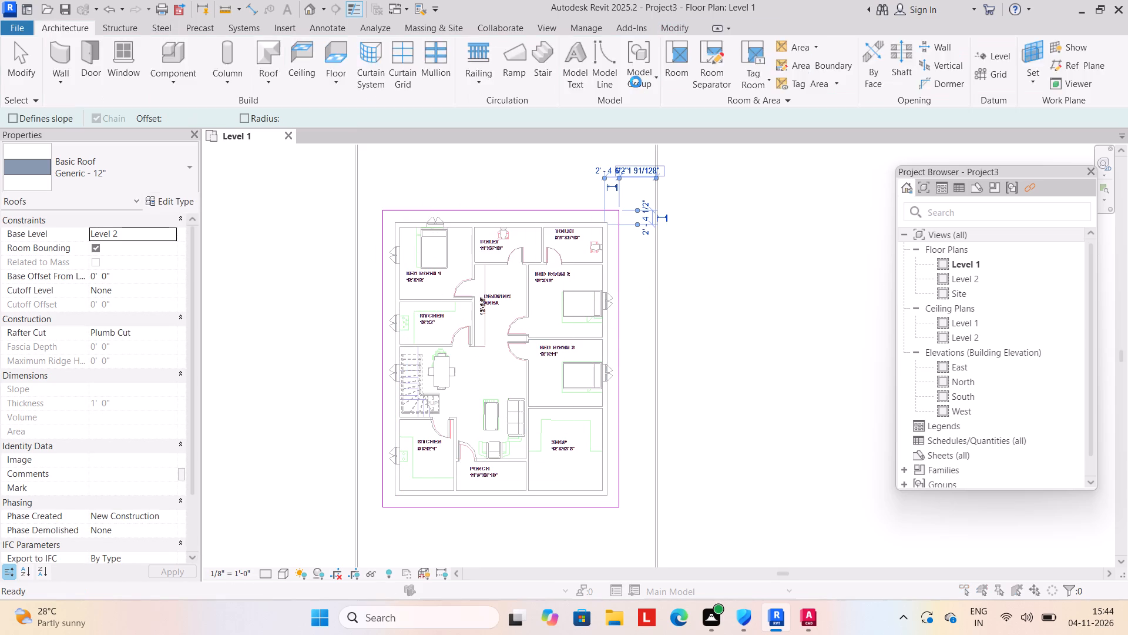
{"action": "left_click", "coordinate": [591, 307]}
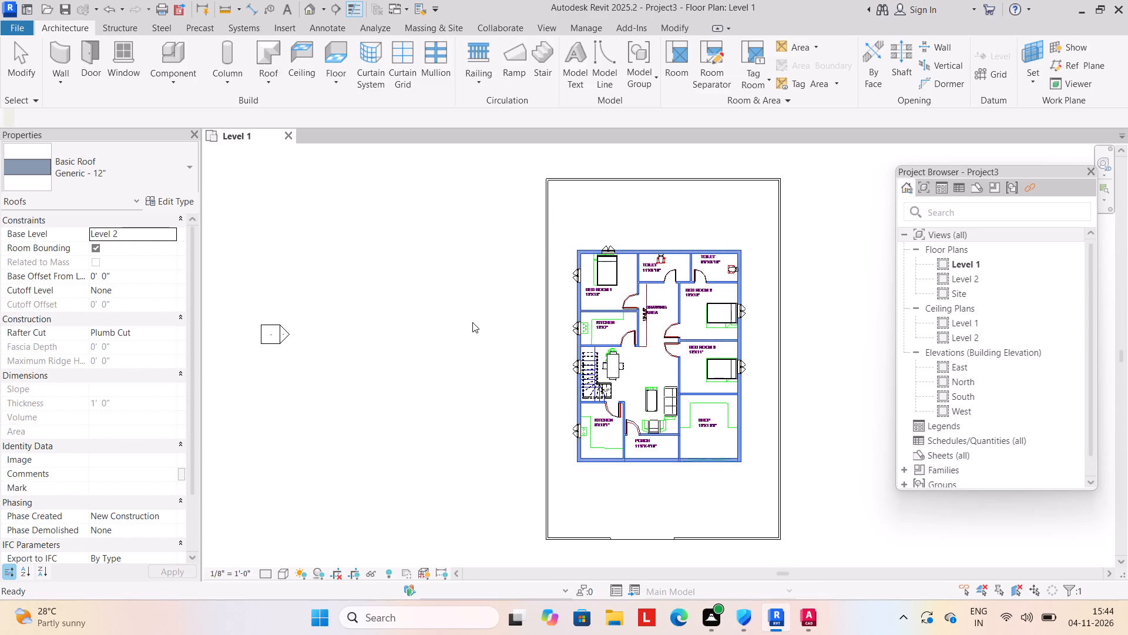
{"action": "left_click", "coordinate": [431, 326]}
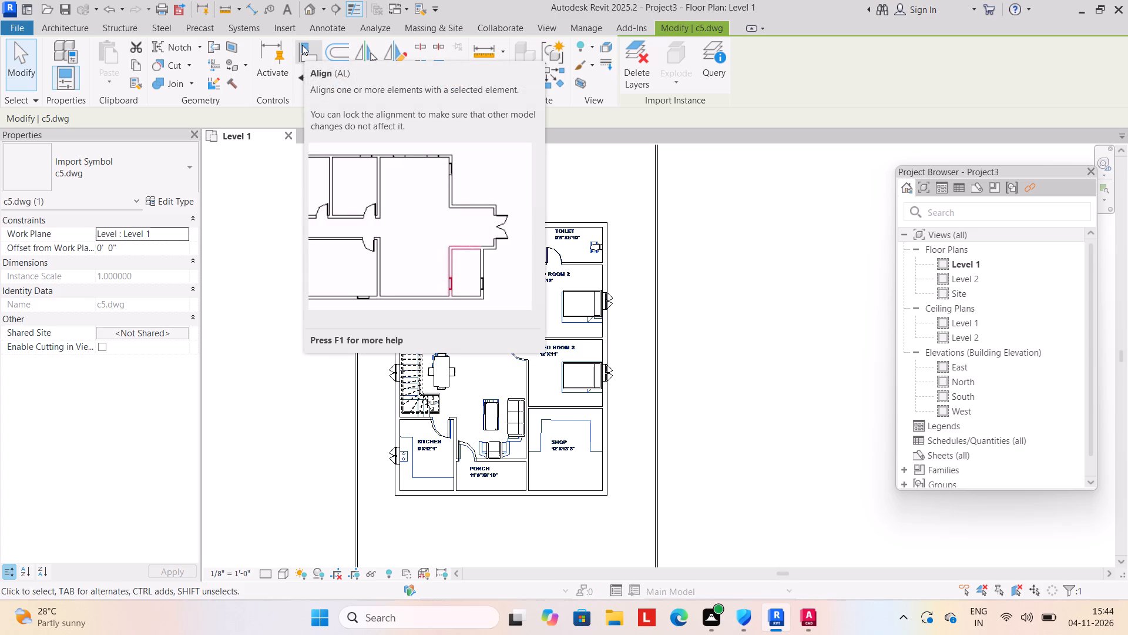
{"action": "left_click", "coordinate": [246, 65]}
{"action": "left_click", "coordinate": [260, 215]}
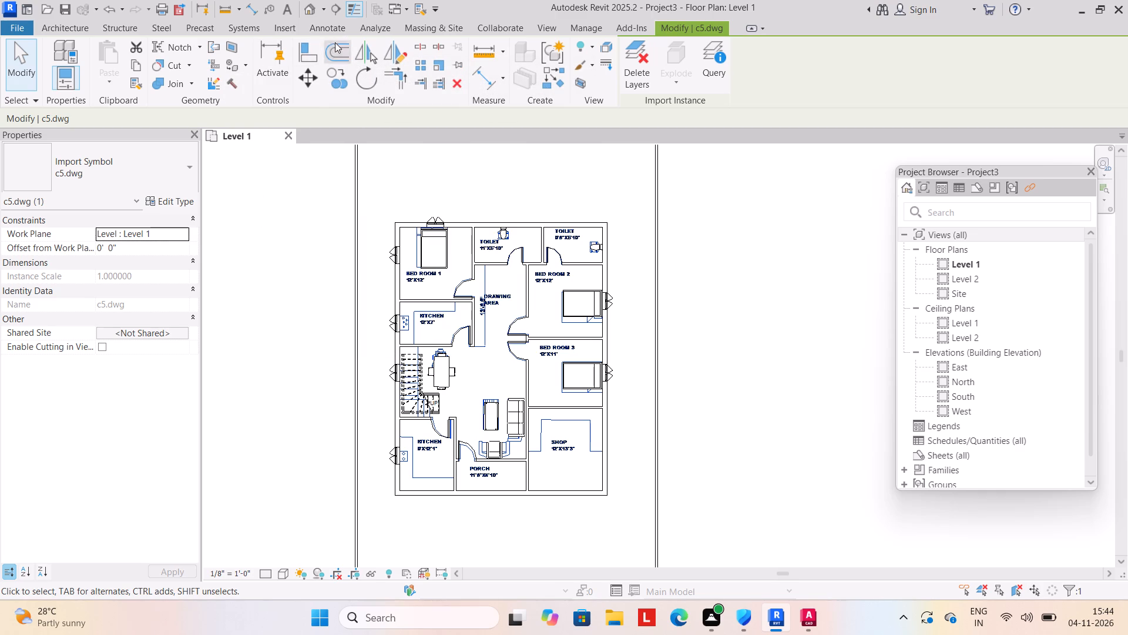
Open the default 3D view and display the model in the Shaded visual style.
{"action": "left_click", "coordinate": [321, 6]}
{"action": "left_click", "coordinate": [327, 27]}
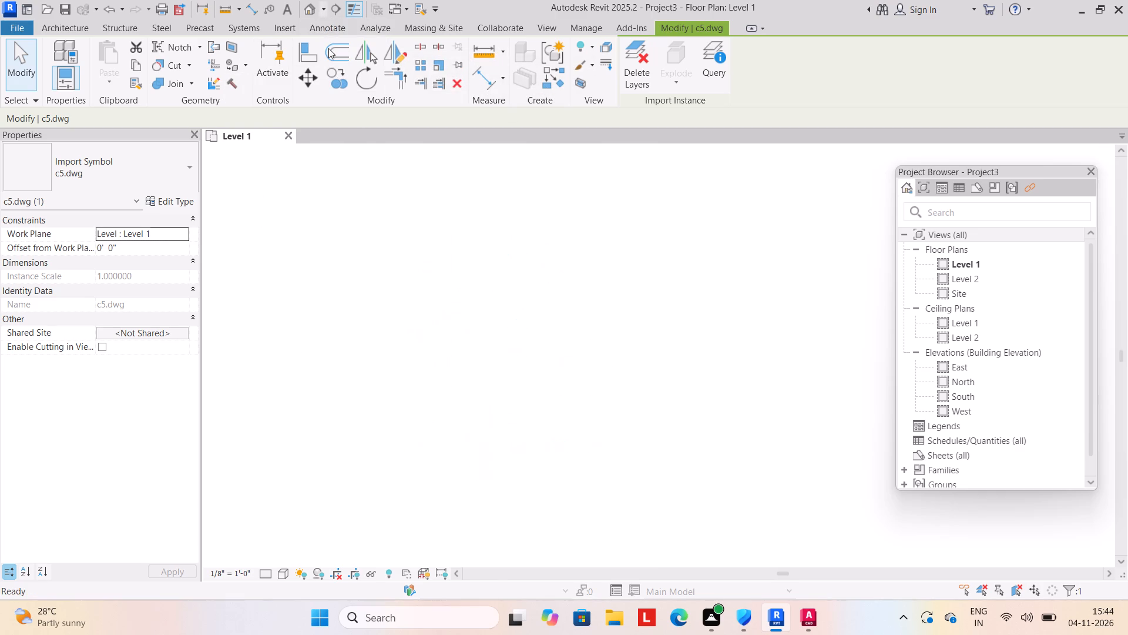
{"action": "left_click", "coordinate": [277, 570]}
{"action": "left_click", "coordinate": [306, 513]}
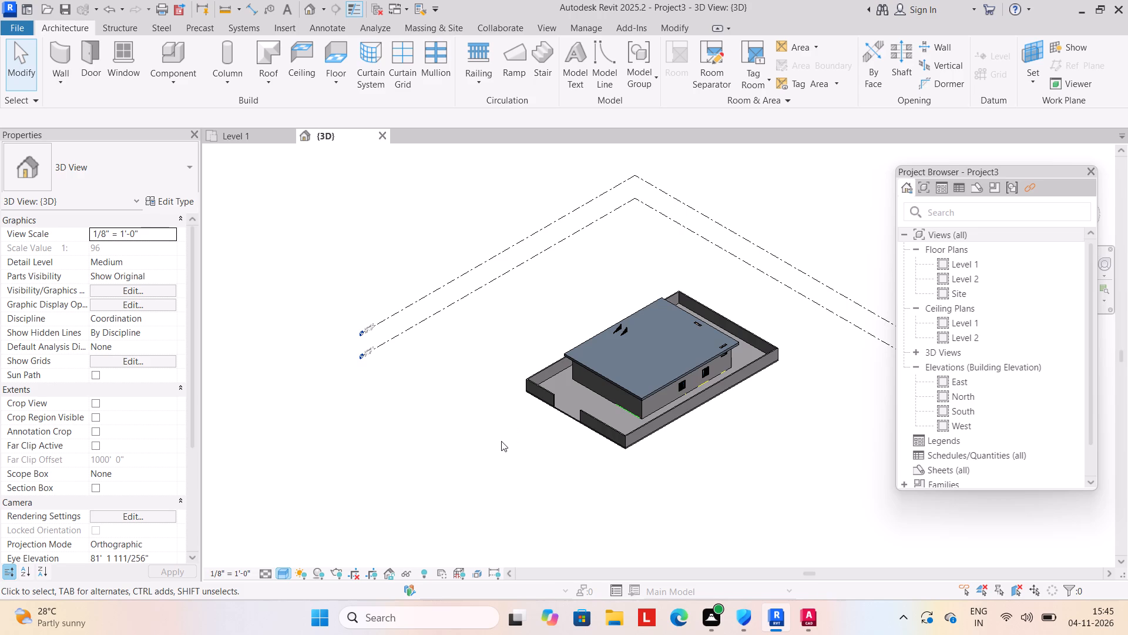
Change the high toilet window in the building's north wall to Fixed 24" x 24", trying 16" x 72" first.
{"action": "middle_click_drag", "start_coordinate": [502, 434], "coordinate": [546, 346], "text": "shift"}
{"action": "middle_click_drag", "start_coordinate": [582, 401], "coordinate": [643, 443], "text": "shift"}
{"action": "scroll", "coordinate": [620, 417], "scroll_direction": "up", "scroll_amount": 1}
{"action": "middle_click_drag", "start_coordinate": [620, 415], "coordinate": [617, 366]}
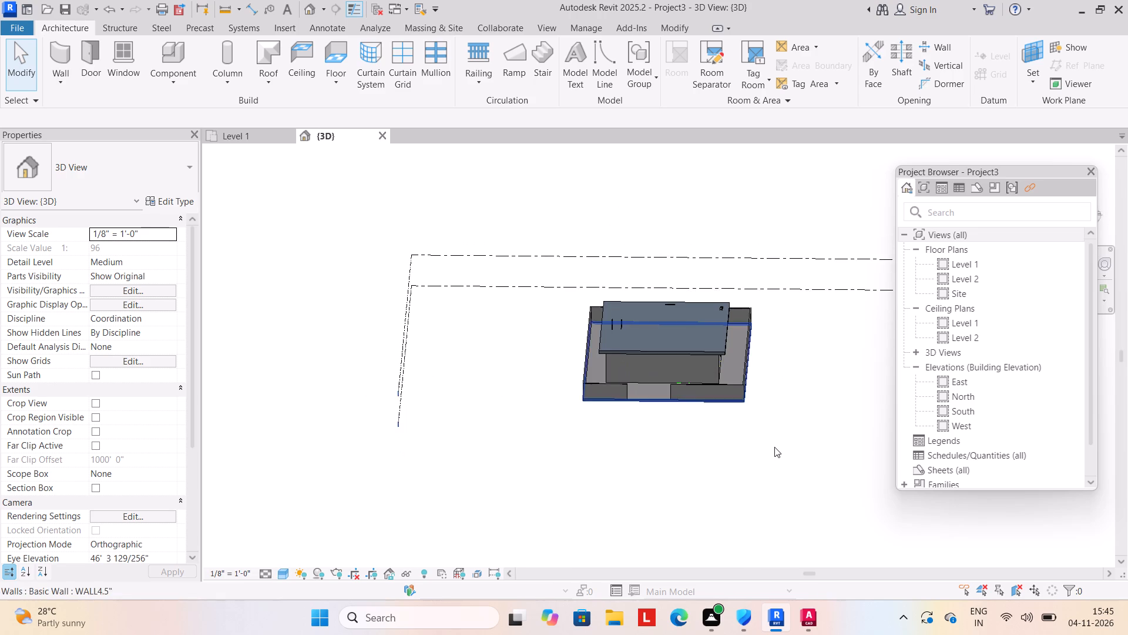
{"action": "middle_click_drag", "start_coordinate": [764, 445], "coordinate": [327, 430], "text": "shift"}
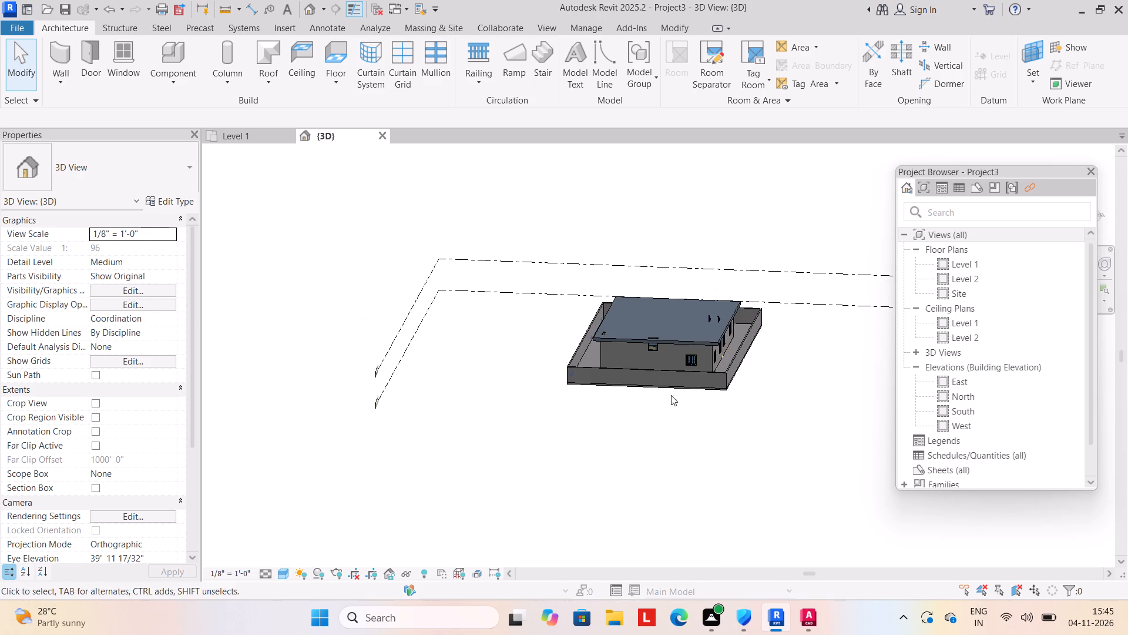
{"action": "scroll", "coordinate": [682, 366], "scroll_direction": "up", "scroll_amount": 4}
{"action": "left_click", "coordinate": [637, 341]}
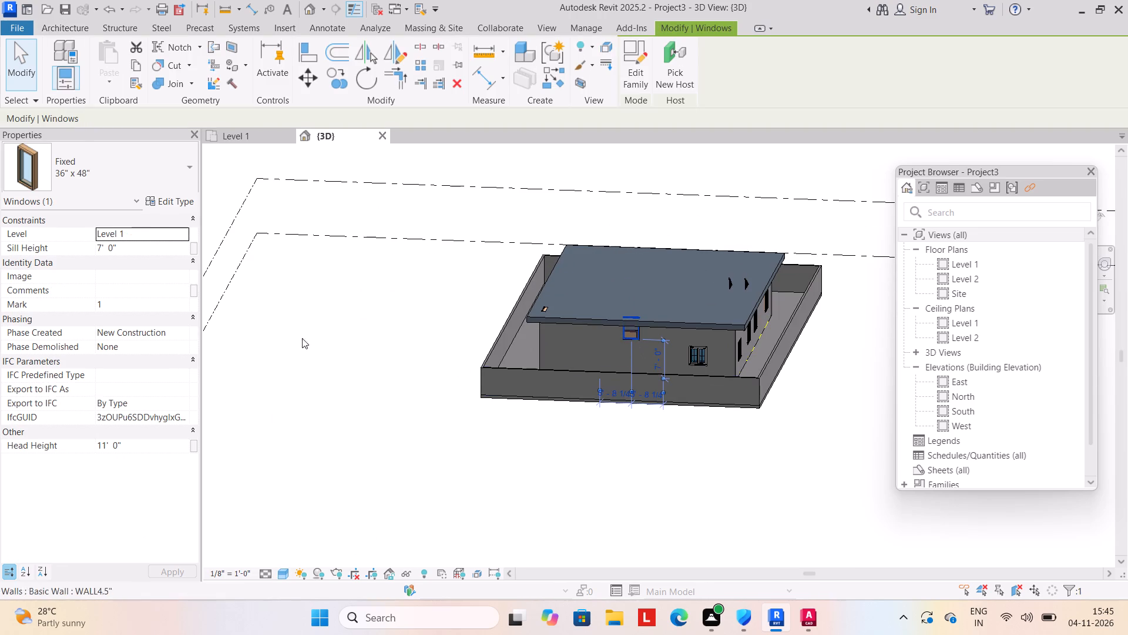
{"action": "left_click", "coordinate": [186, 172]}
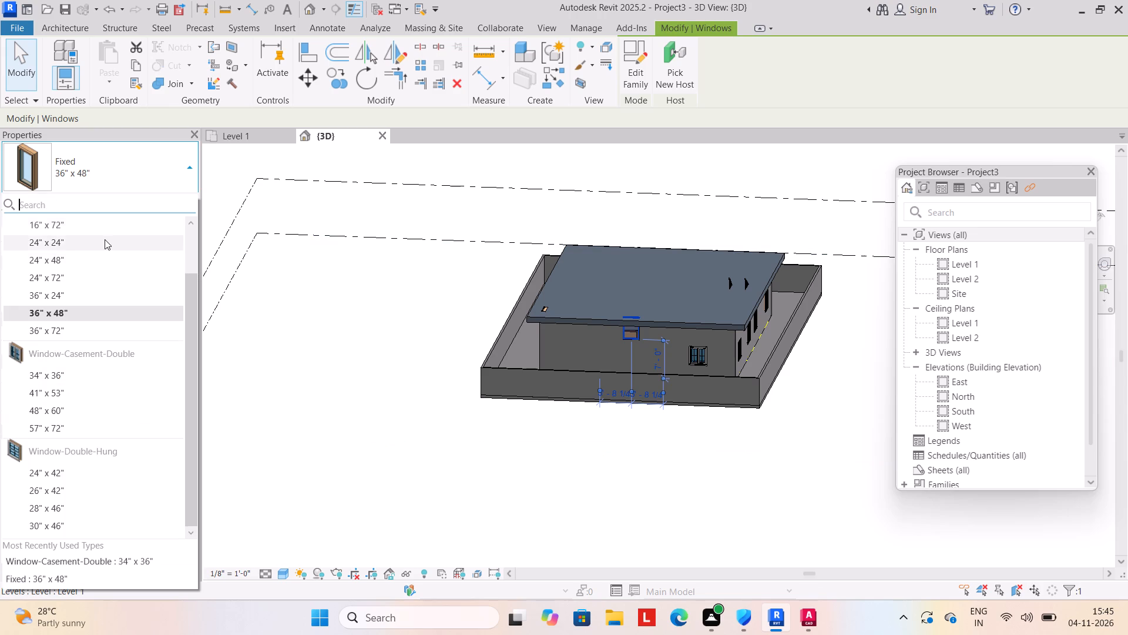
{"action": "left_click", "coordinate": [105, 226]}
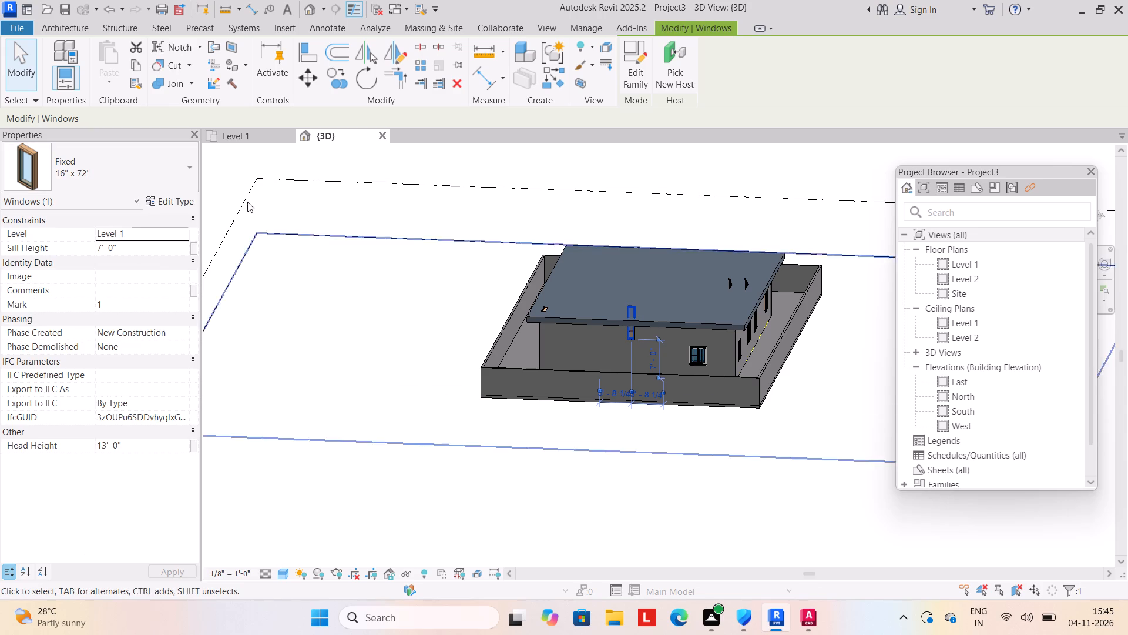
{"action": "left_click", "coordinate": [185, 168]}
{"action": "left_click", "coordinate": [103, 230]}
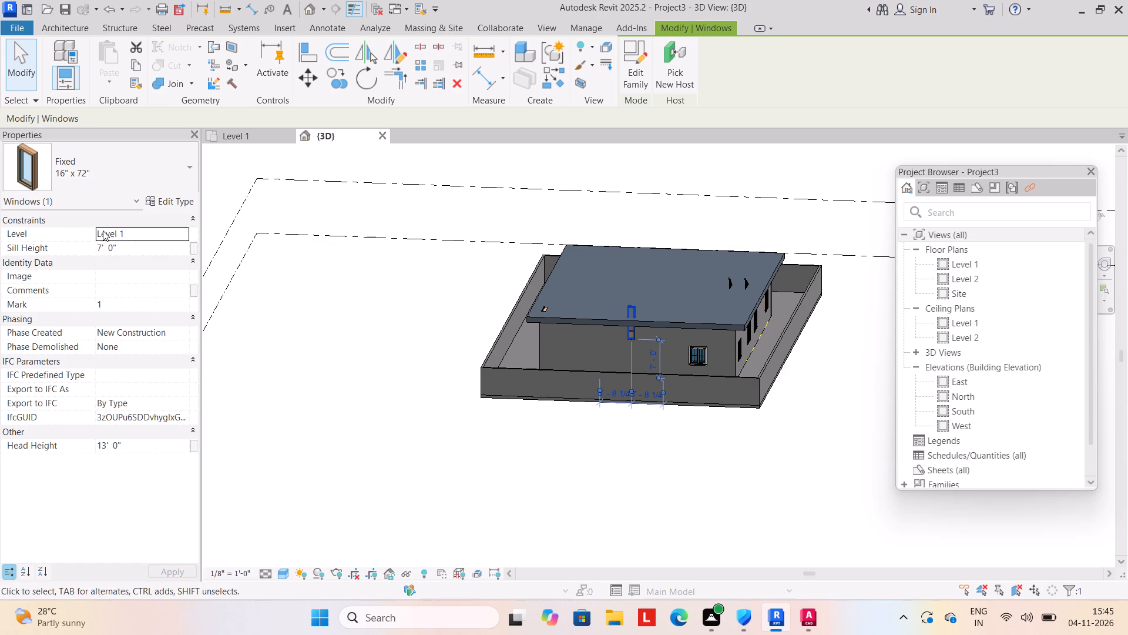
{"action": "left_click", "coordinate": [194, 167]}
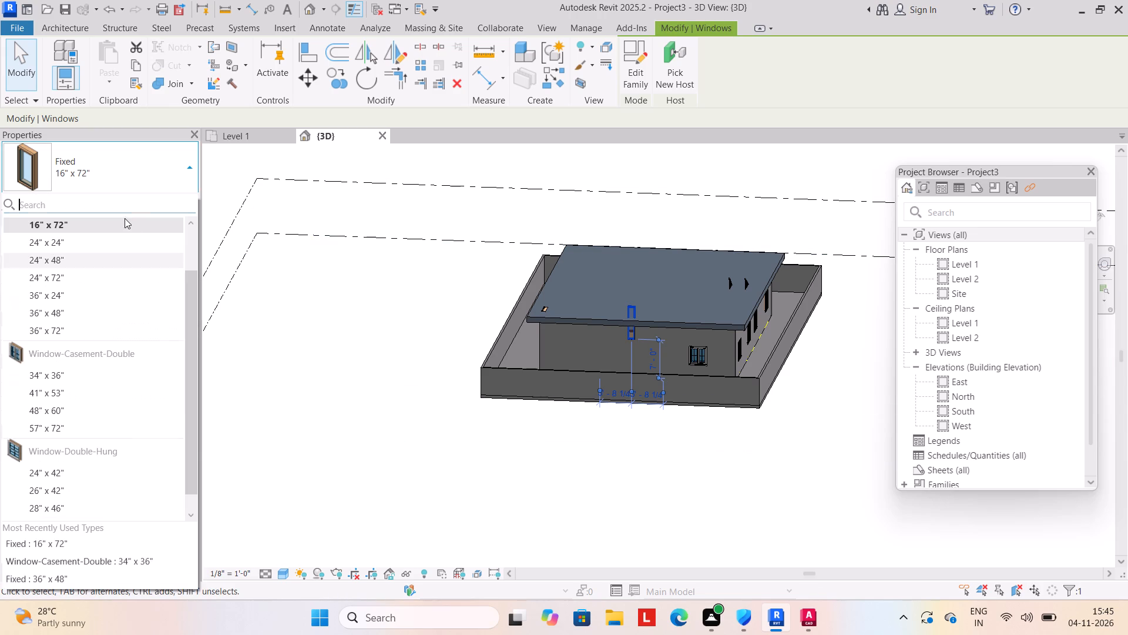
{"action": "left_click", "coordinate": [106, 242]}
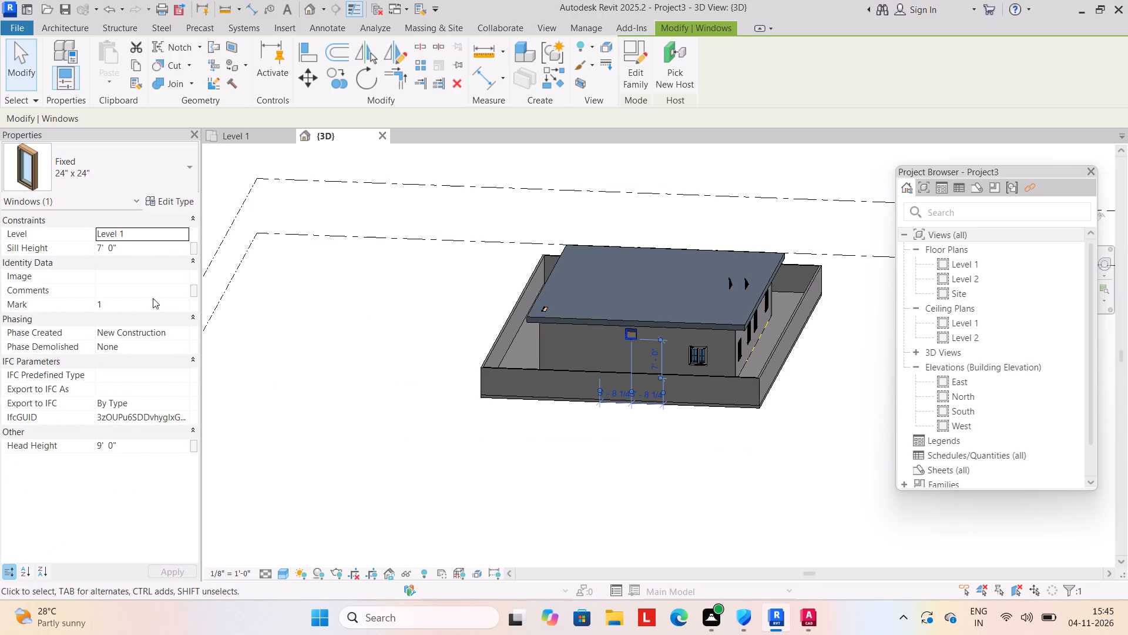
{"action": "left_click", "coordinate": [504, 463]}
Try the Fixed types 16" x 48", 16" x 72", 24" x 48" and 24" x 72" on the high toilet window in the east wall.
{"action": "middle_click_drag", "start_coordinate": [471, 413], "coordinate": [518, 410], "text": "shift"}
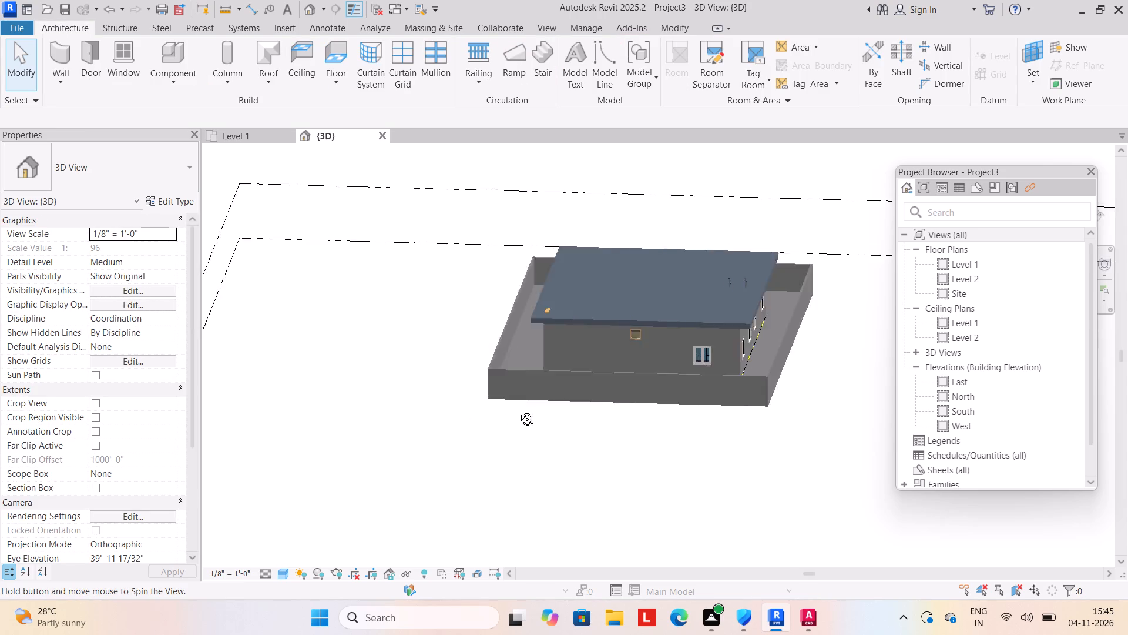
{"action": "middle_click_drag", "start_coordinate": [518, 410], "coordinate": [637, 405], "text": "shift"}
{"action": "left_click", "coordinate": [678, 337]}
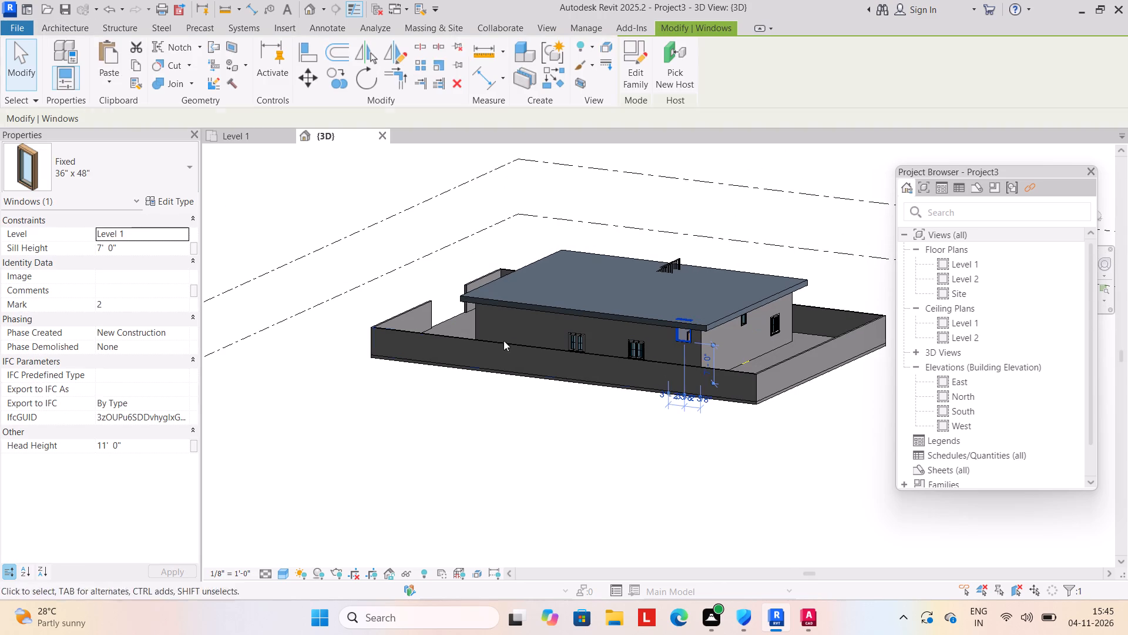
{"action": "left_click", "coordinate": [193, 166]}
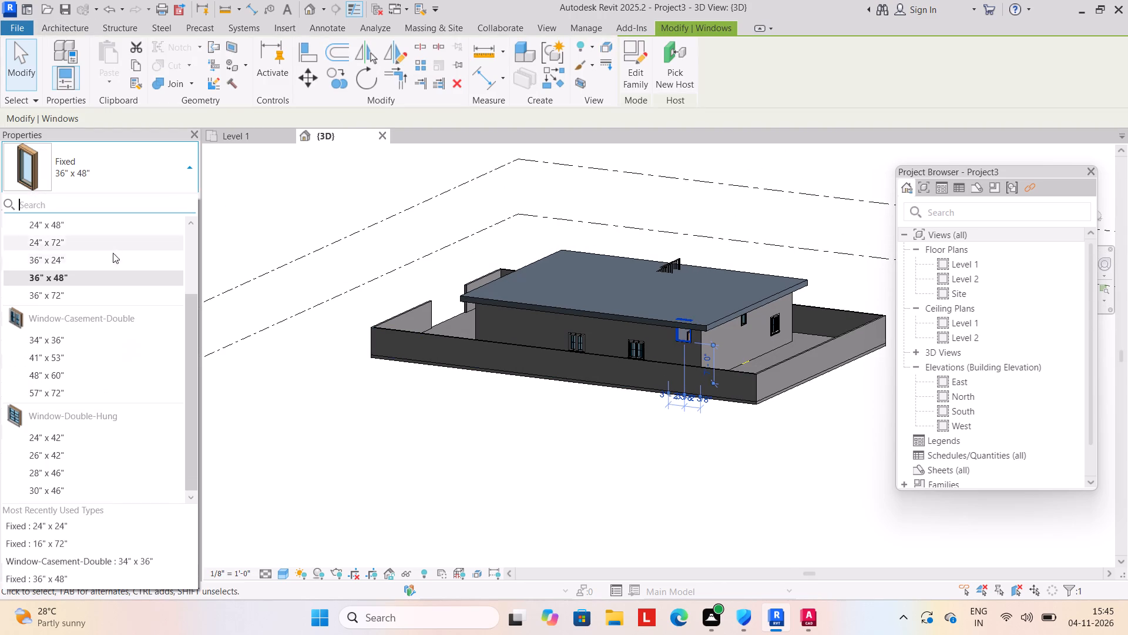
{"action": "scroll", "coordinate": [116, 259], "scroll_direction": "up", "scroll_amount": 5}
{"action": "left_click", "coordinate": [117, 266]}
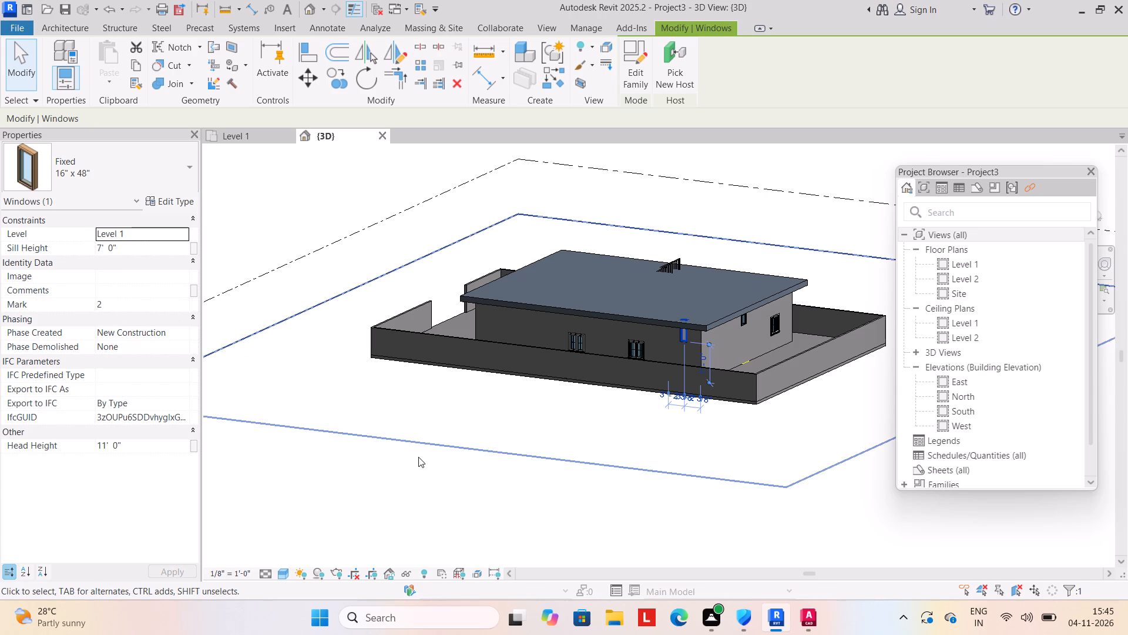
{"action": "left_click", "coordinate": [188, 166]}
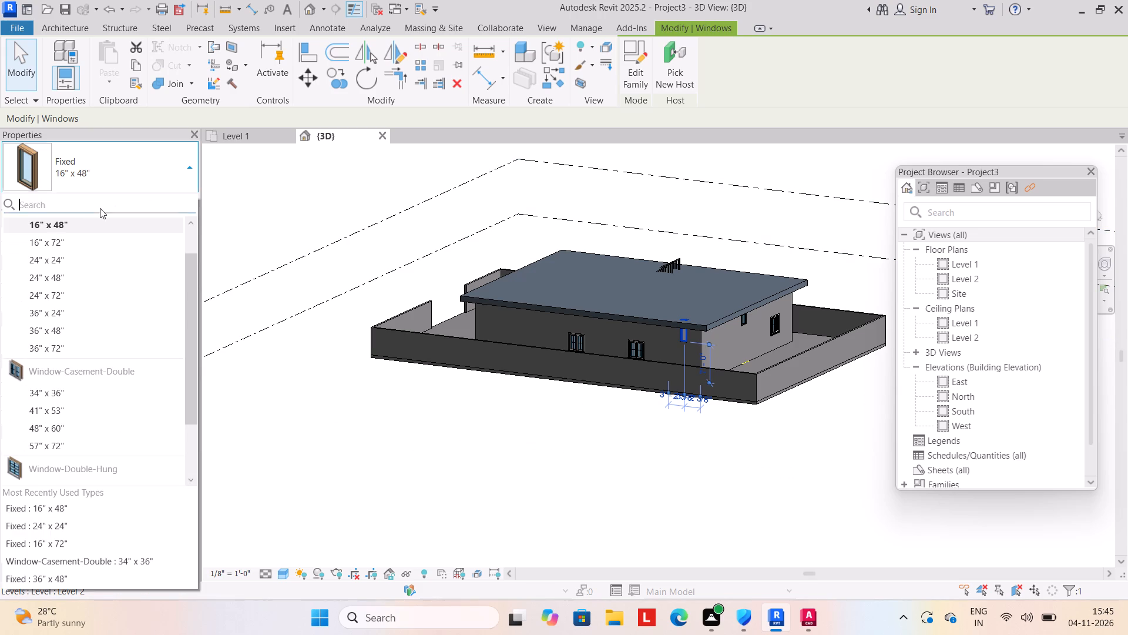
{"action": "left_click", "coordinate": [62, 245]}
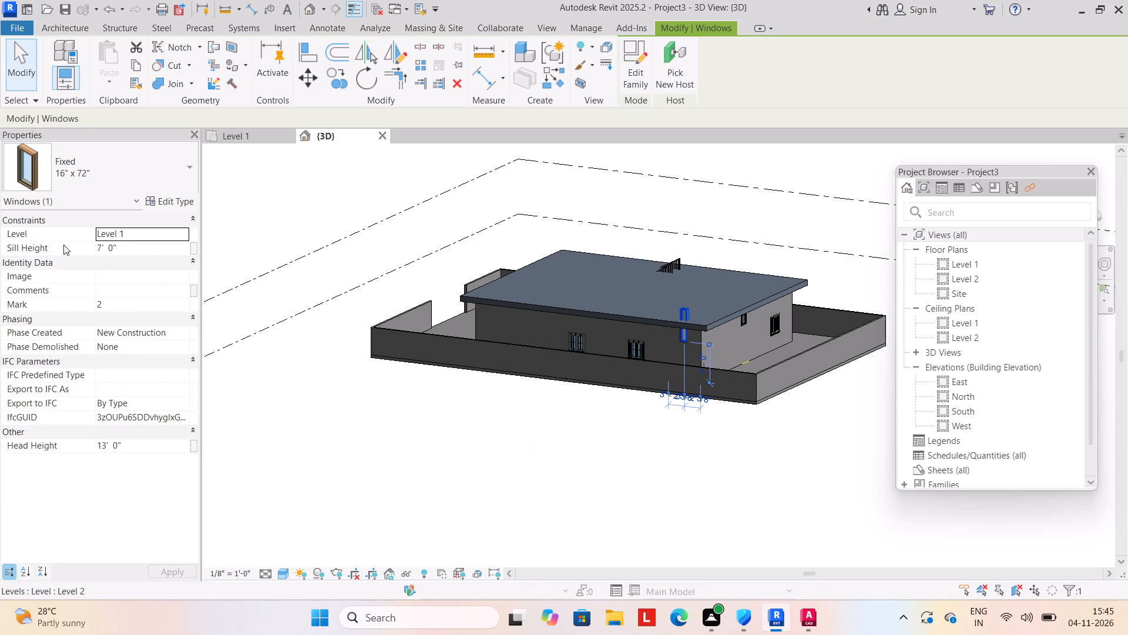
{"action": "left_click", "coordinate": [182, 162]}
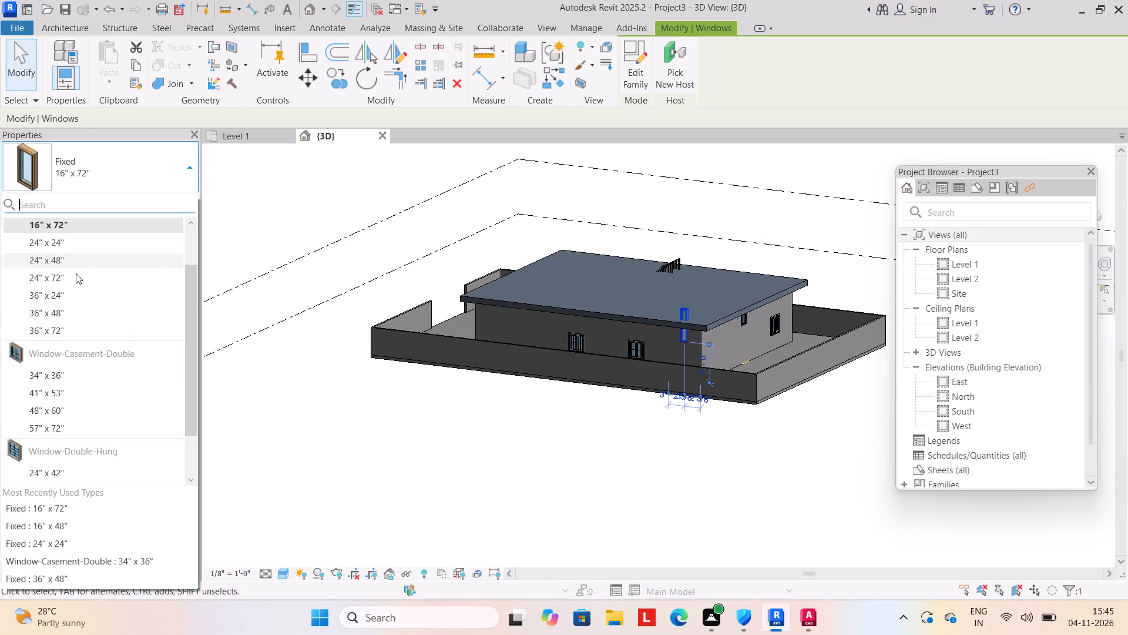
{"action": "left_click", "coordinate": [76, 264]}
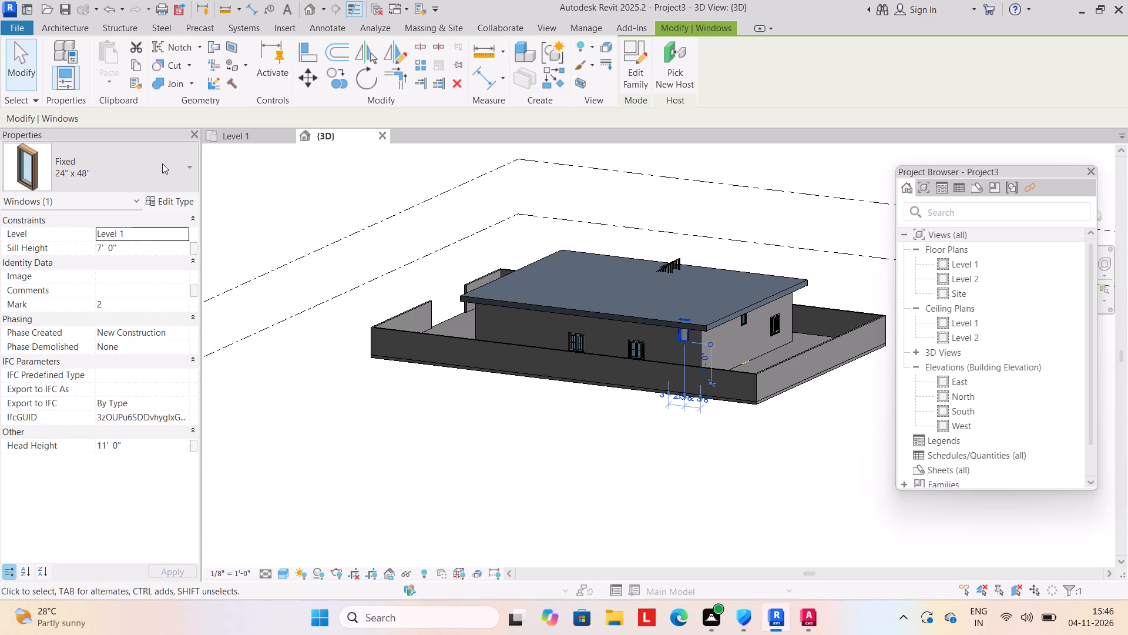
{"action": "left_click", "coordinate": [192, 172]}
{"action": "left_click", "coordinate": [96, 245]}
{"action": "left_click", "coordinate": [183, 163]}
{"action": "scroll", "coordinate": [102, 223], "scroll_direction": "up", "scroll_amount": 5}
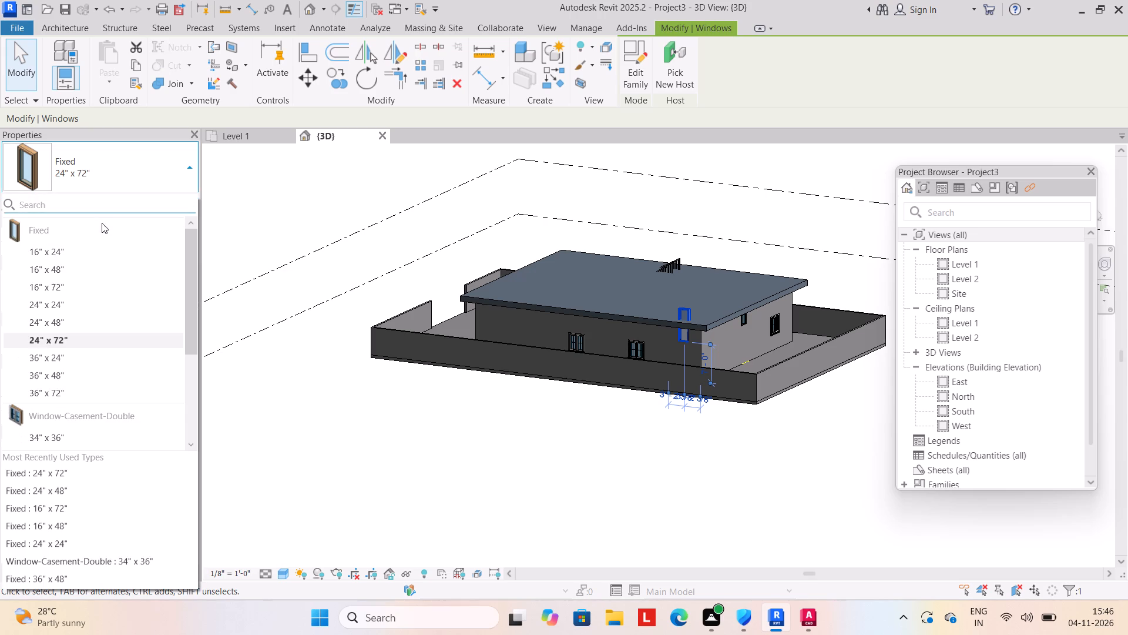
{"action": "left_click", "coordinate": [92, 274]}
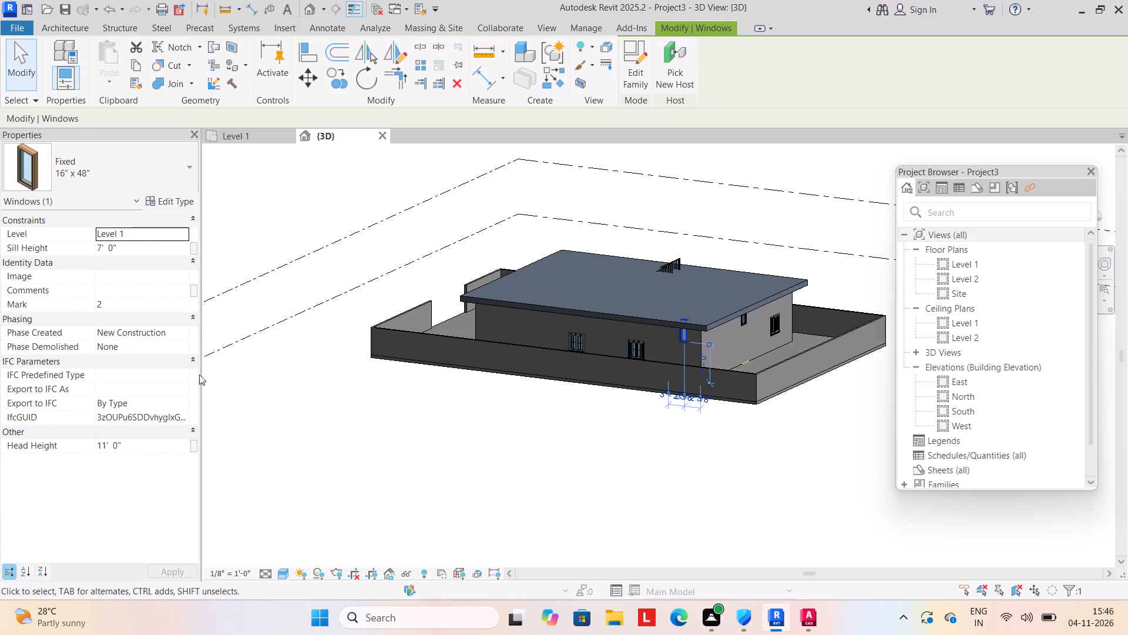
Set the east wall's toilet window to type Fixed 16" x 24" and deselect it.
{"action": "left_click", "coordinate": [194, 169]}
{"action": "scroll", "coordinate": [98, 225], "scroll_direction": "up", "scroll_amount": 3}
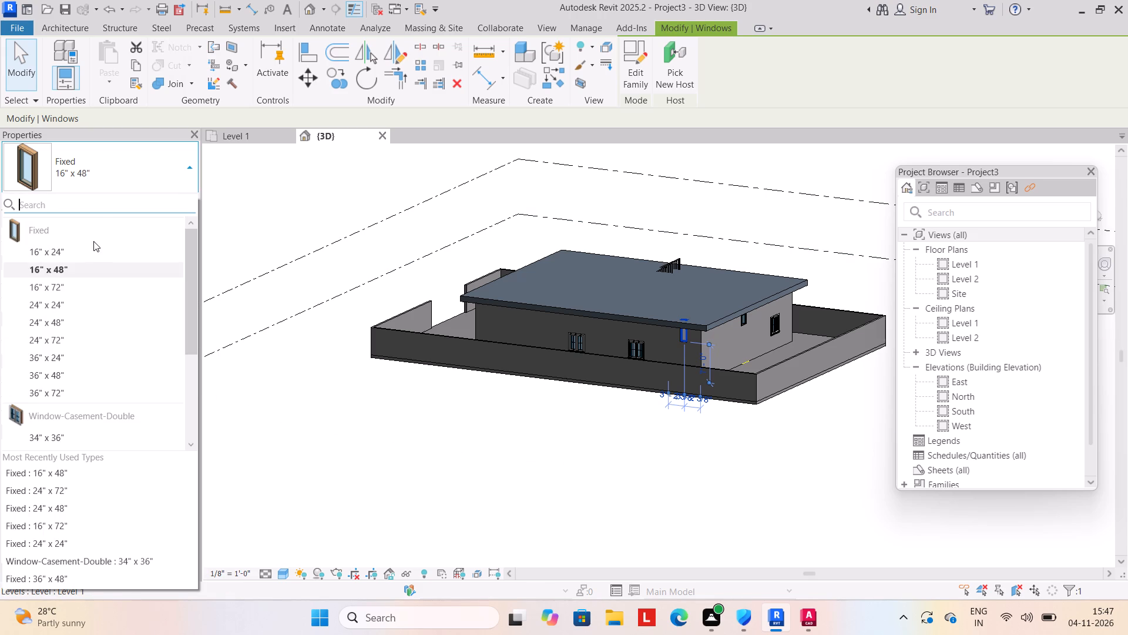
{"action": "left_click", "coordinate": [91, 252]}
{"action": "left_click", "coordinate": [251, 403]}
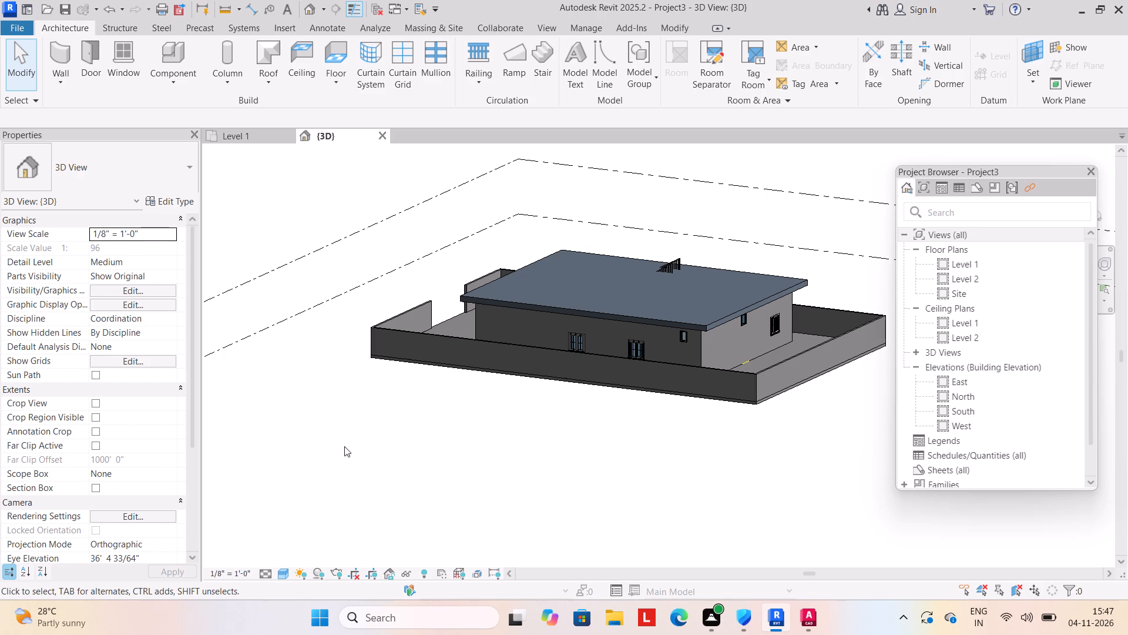
Set the structure layer thickness of the roof's Generic - 12" type to 6" and clear the selection.
{"action": "middle_click_drag", "start_coordinate": [346, 444], "coordinate": [661, 473], "text": "shift"}
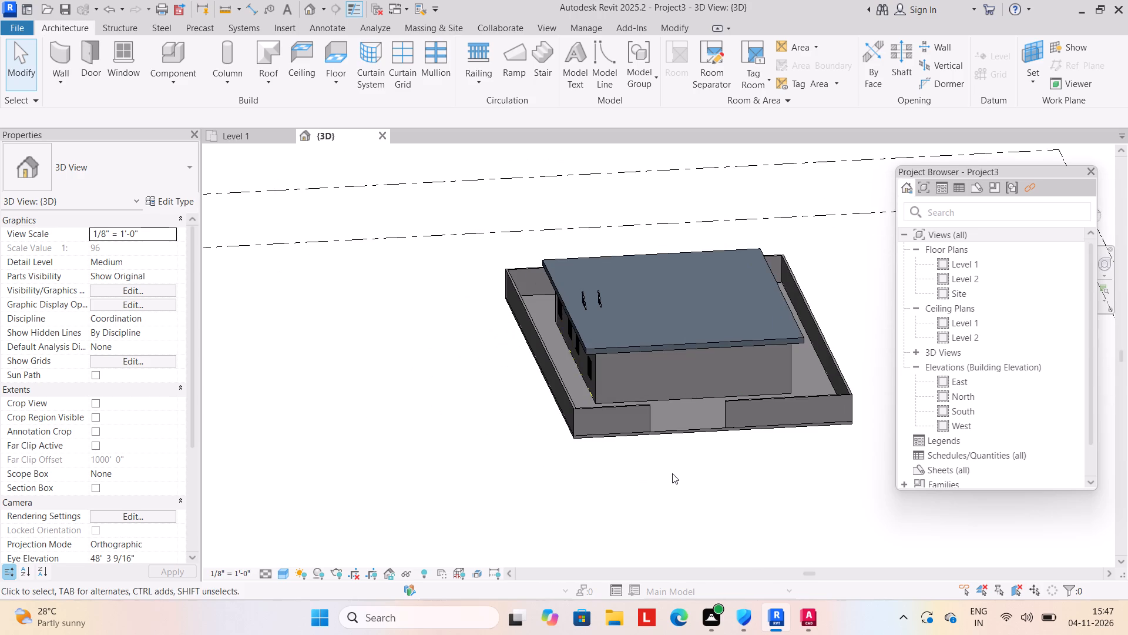
{"action": "middle_click_drag", "start_coordinate": [649, 444], "coordinate": [617, 411], "text": "shift"}
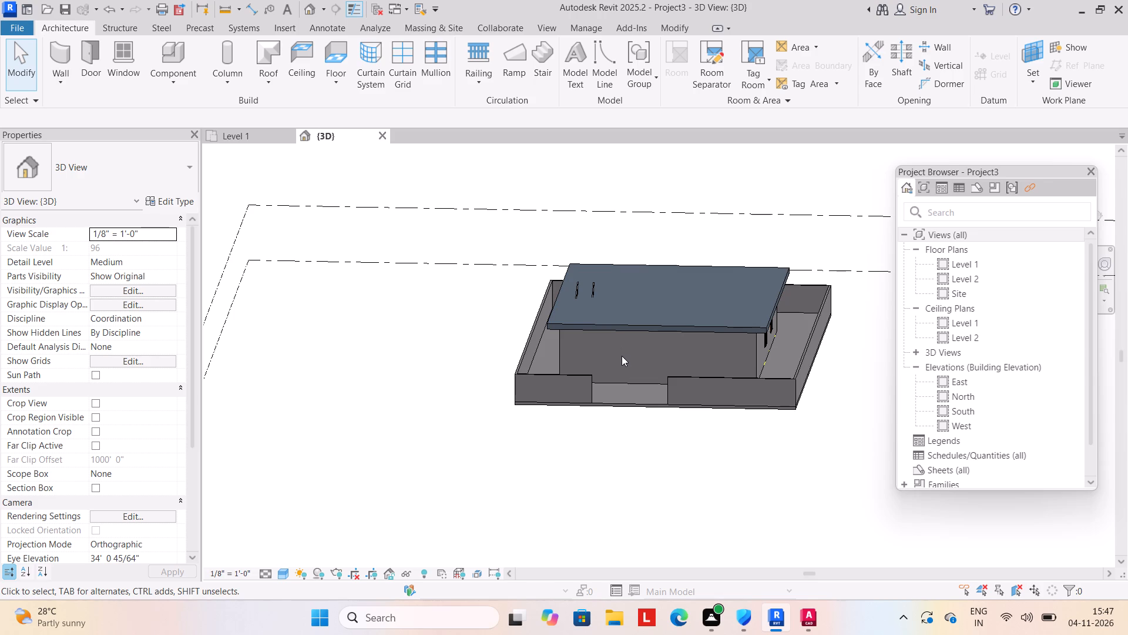
{"action": "left_click", "coordinate": [673, 320]}
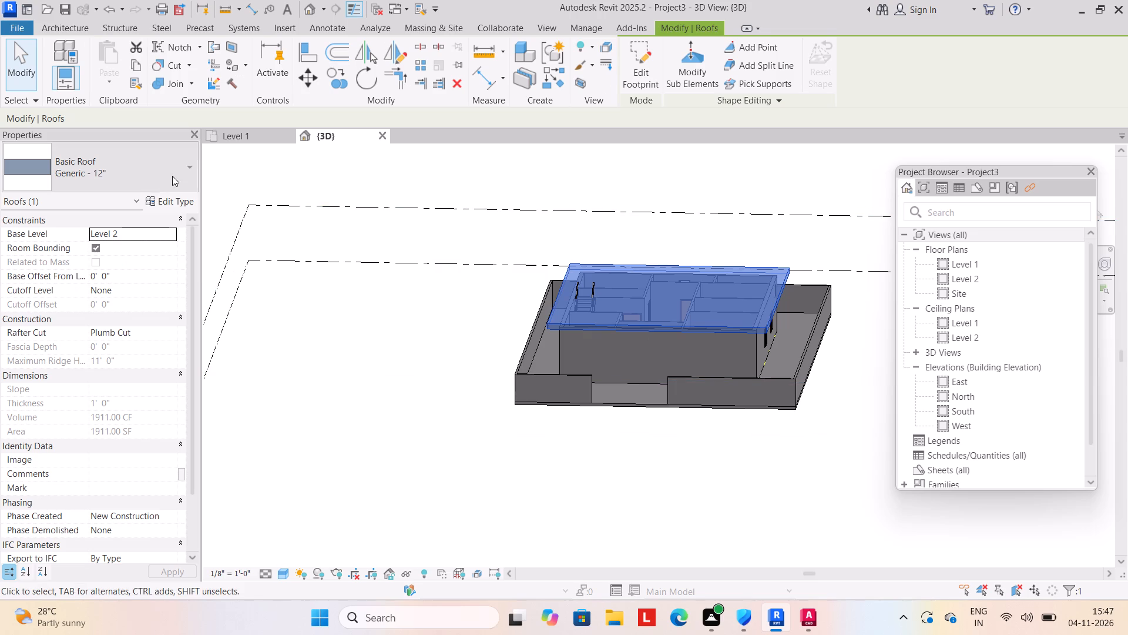
{"action": "left_click", "coordinate": [163, 205]}
{"action": "left_click", "coordinate": [694, 276]}
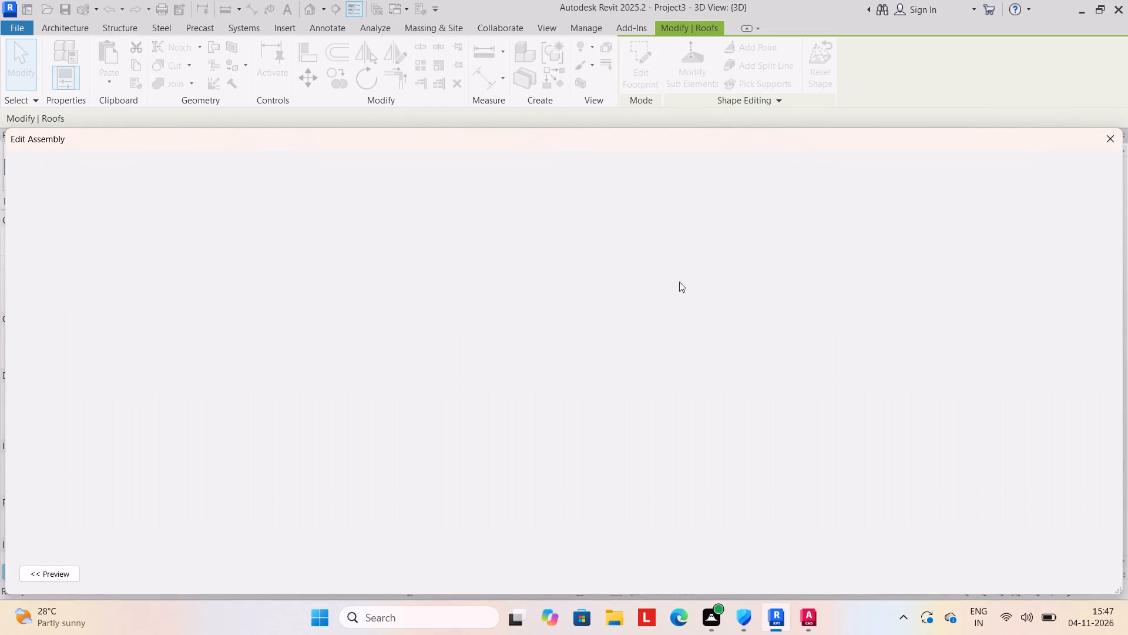
{"action": "left_click", "coordinate": [586, 279]}
{"action": "type", "text": "6\""}
{"action": "key", "text": "Return"}
{"action": "left_click", "coordinate": [924, 536]}
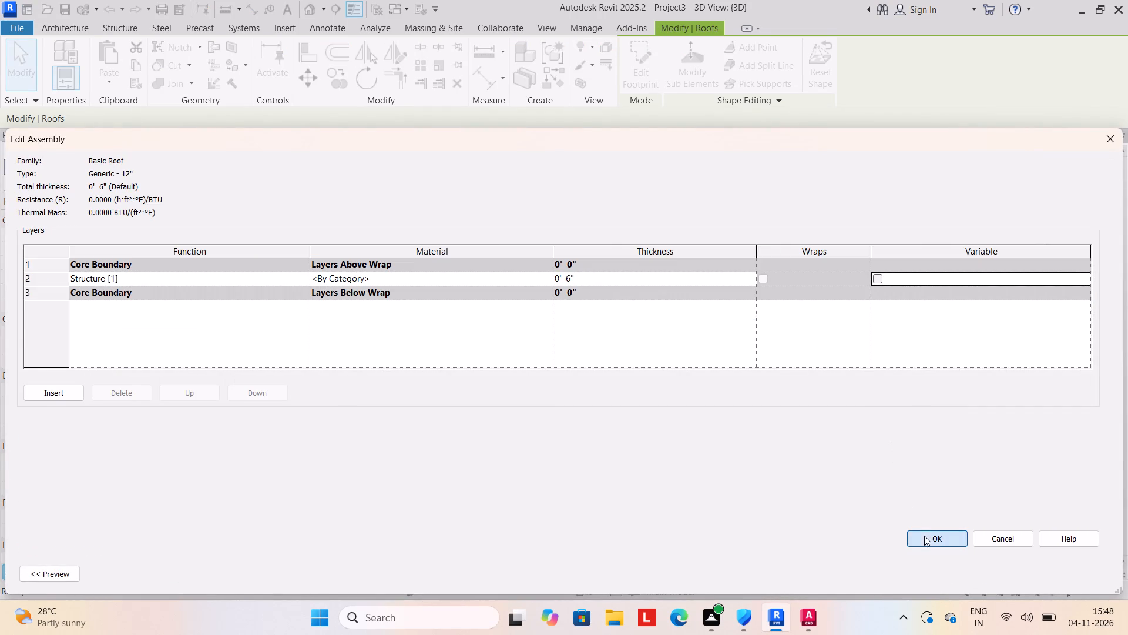
{"action": "left_click", "coordinate": [1102, 574]}
{"action": "left_click_drag", "start_coordinate": [964, 570], "coordinate": [972, 568]}
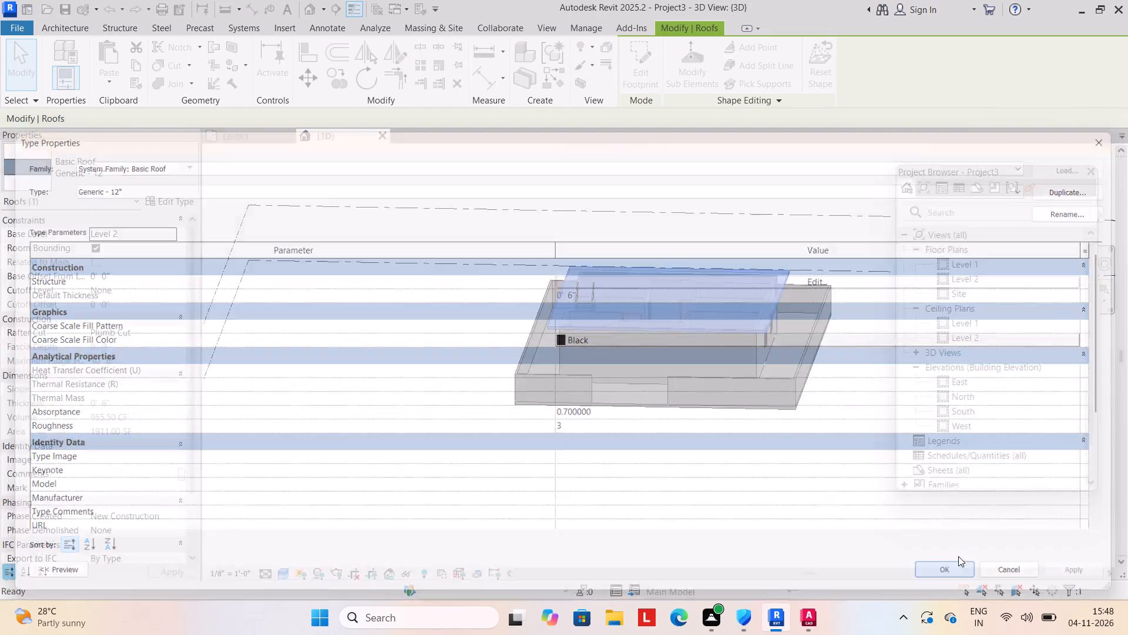
{"action": "left_click", "coordinate": [649, 390]}
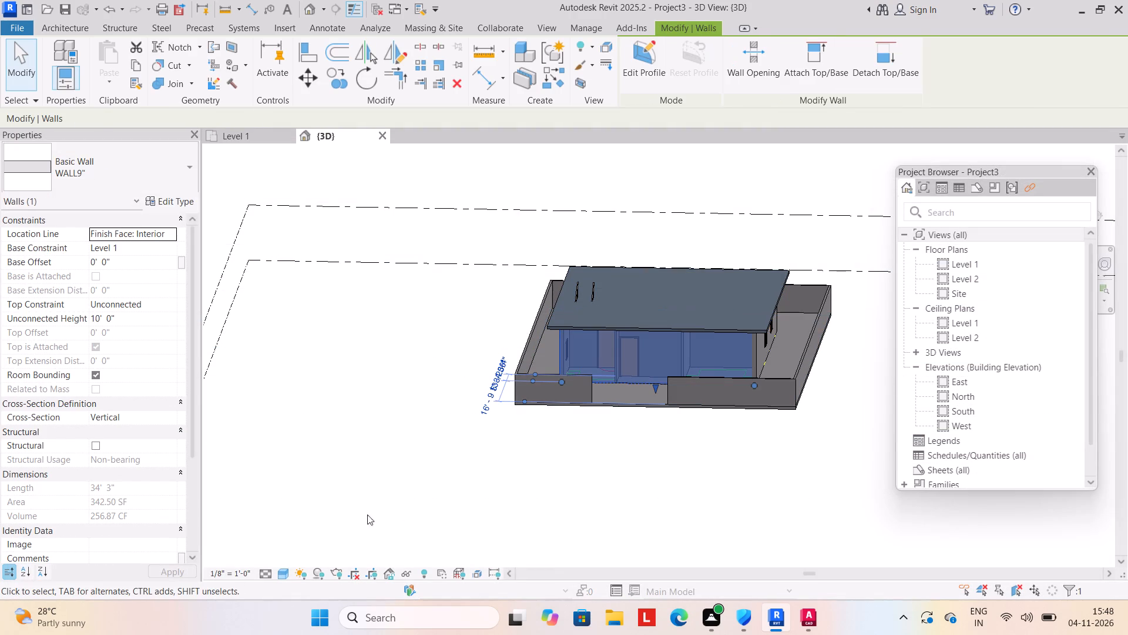
{"action": "left_click", "coordinate": [258, 480]}
Open the North elevation and temporarily hide the low WALL4.5" compound walls surrounding the building.
{"action": "middle_click_drag", "start_coordinate": [384, 473], "coordinate": [314, 473]}
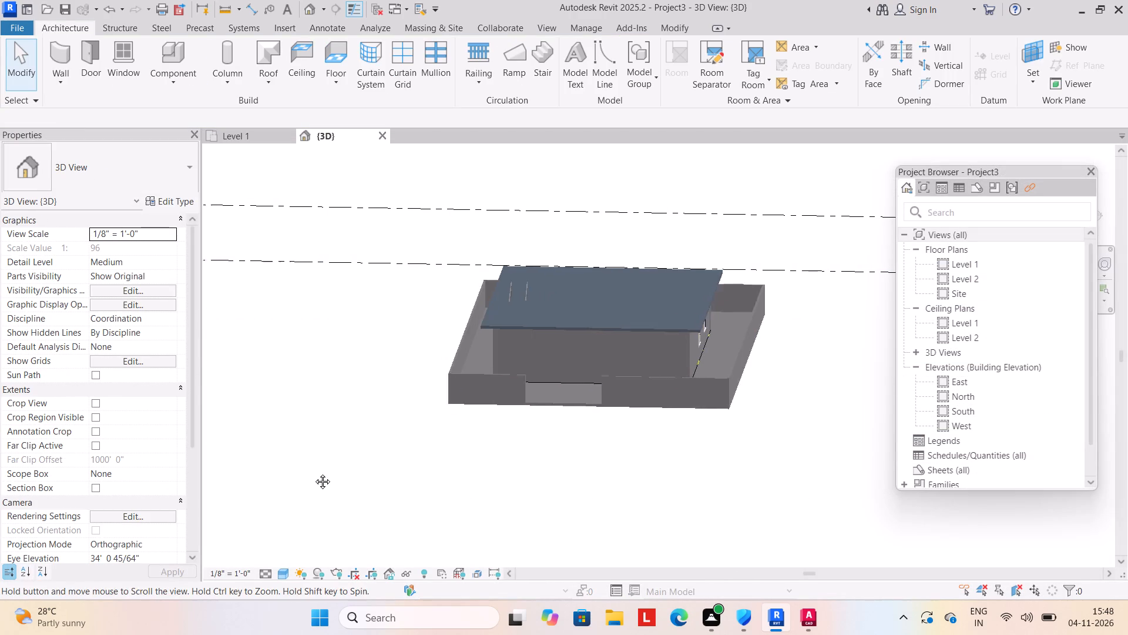
{"action": "middle_click_drag", "start_coordinate": [314, 473], "coordinate": [309, 474]}
{"action": "double_click", "coordinate": [1000, 393]}
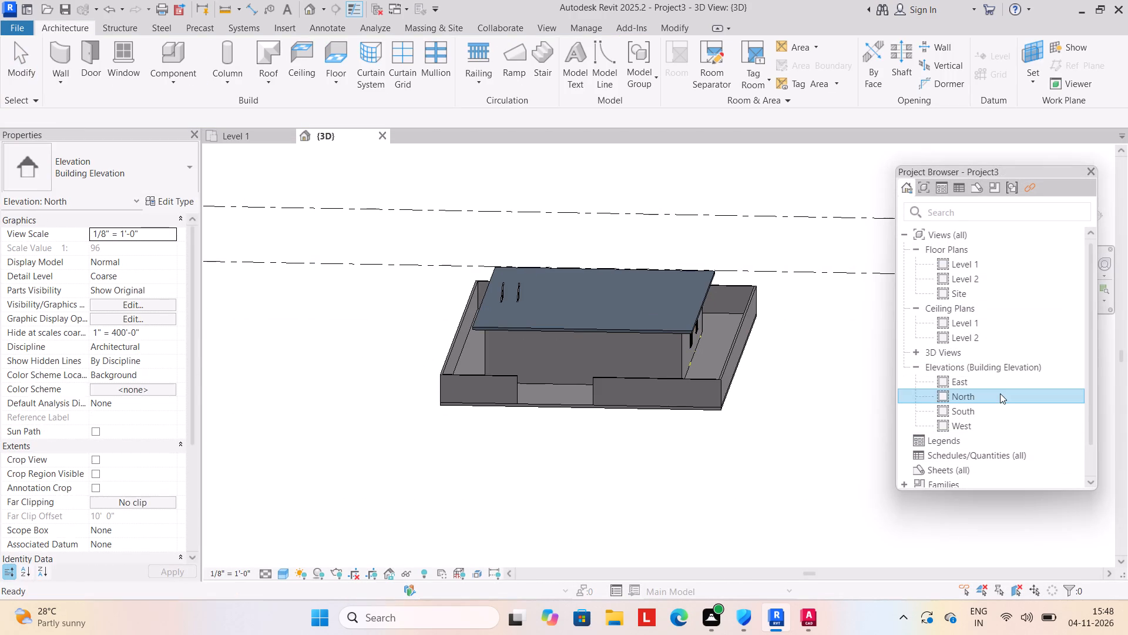
{"action": "left_click", "coordinate": [672, 356]}
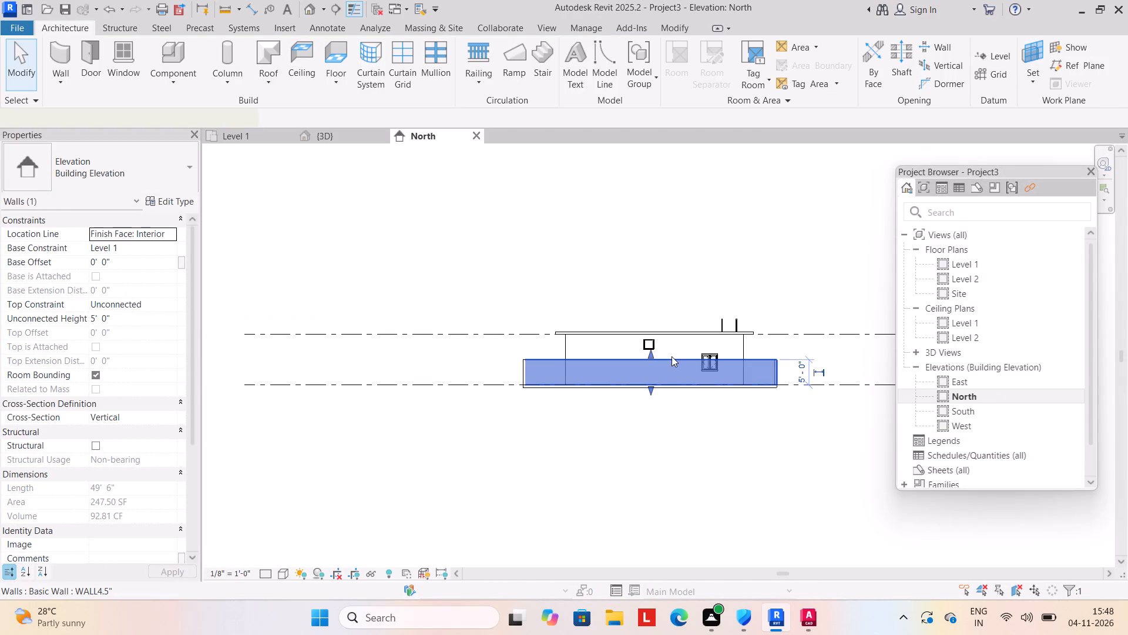
{"action": "type", "text": "HH"}
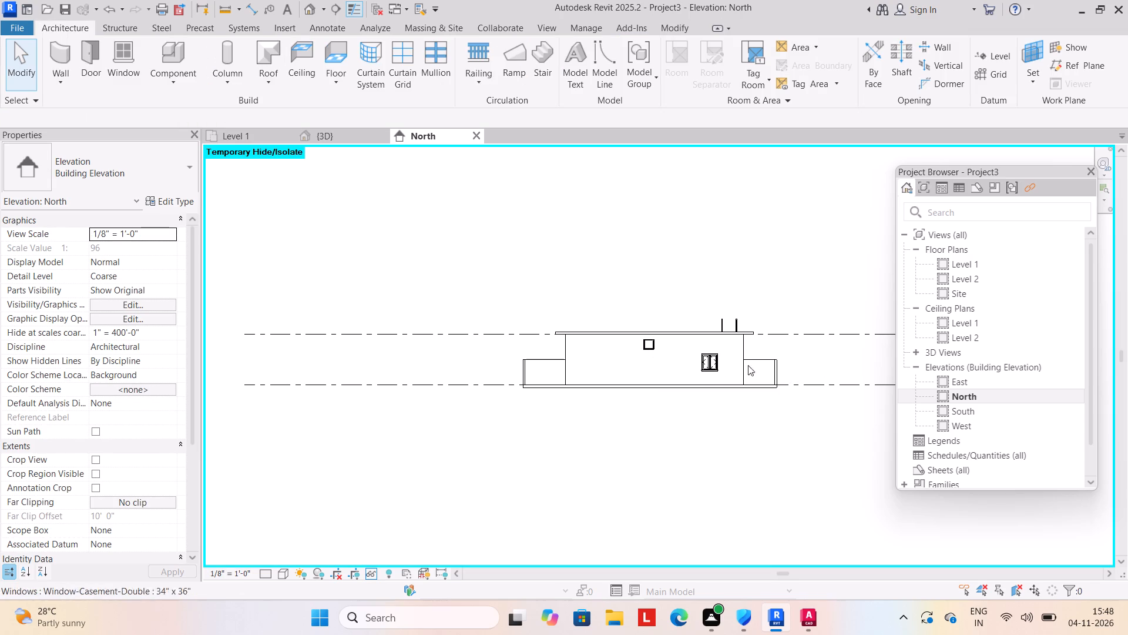
{"action": "left_click", "coordinate": [768, 359]}
{"action": "type", "text": "HH"}
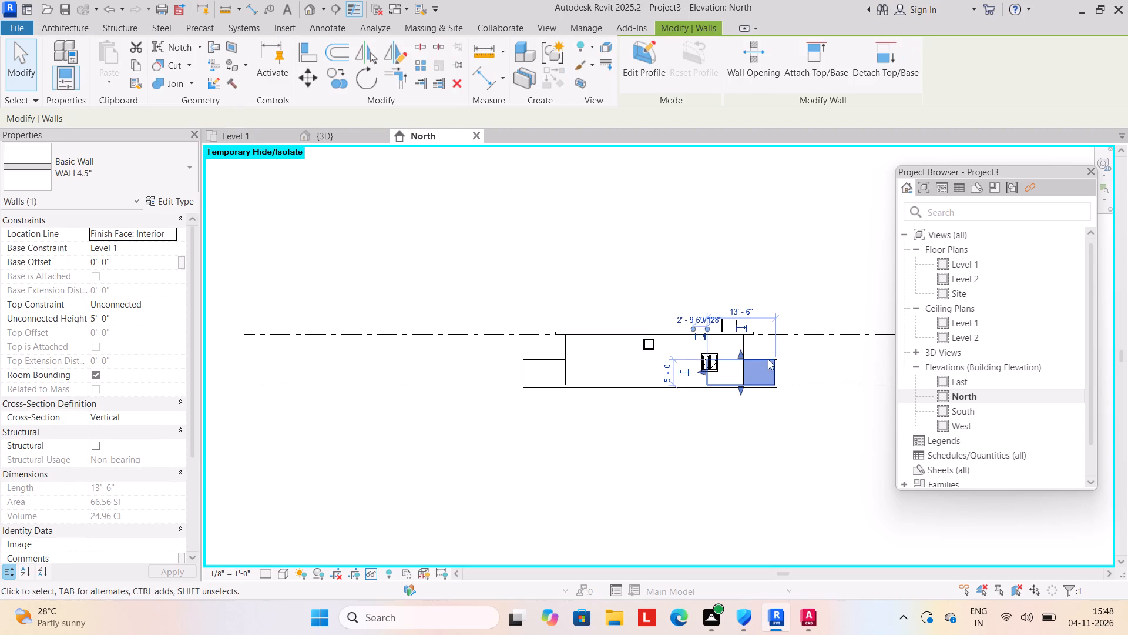
{"action": "left_click", "coordinate": [775, 366]}
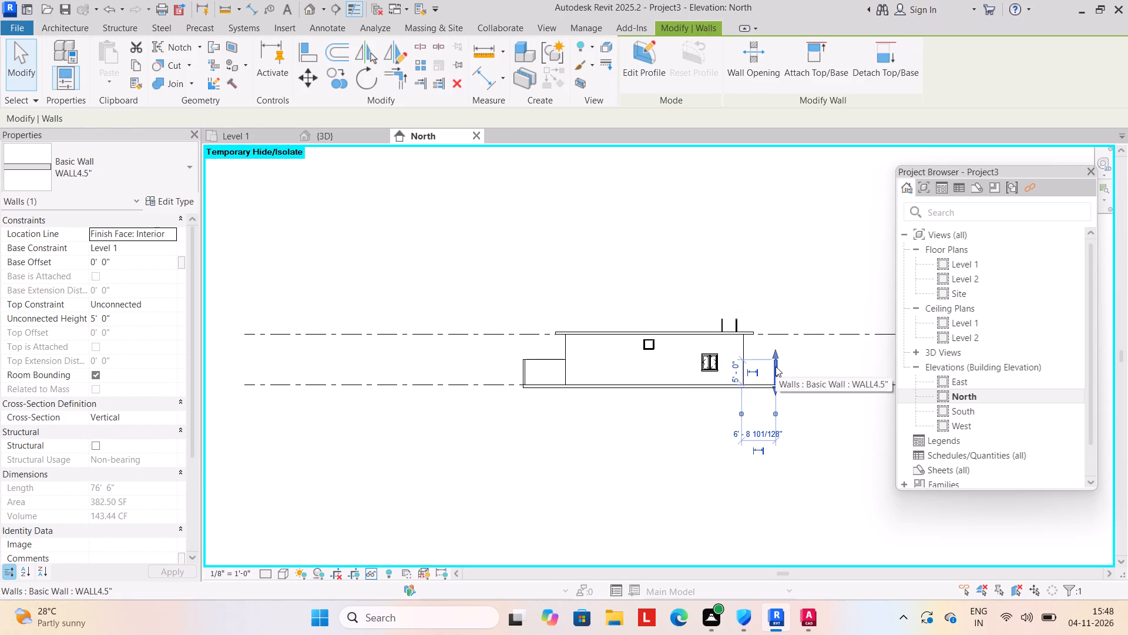
{"action": "type", "text": "HH"}
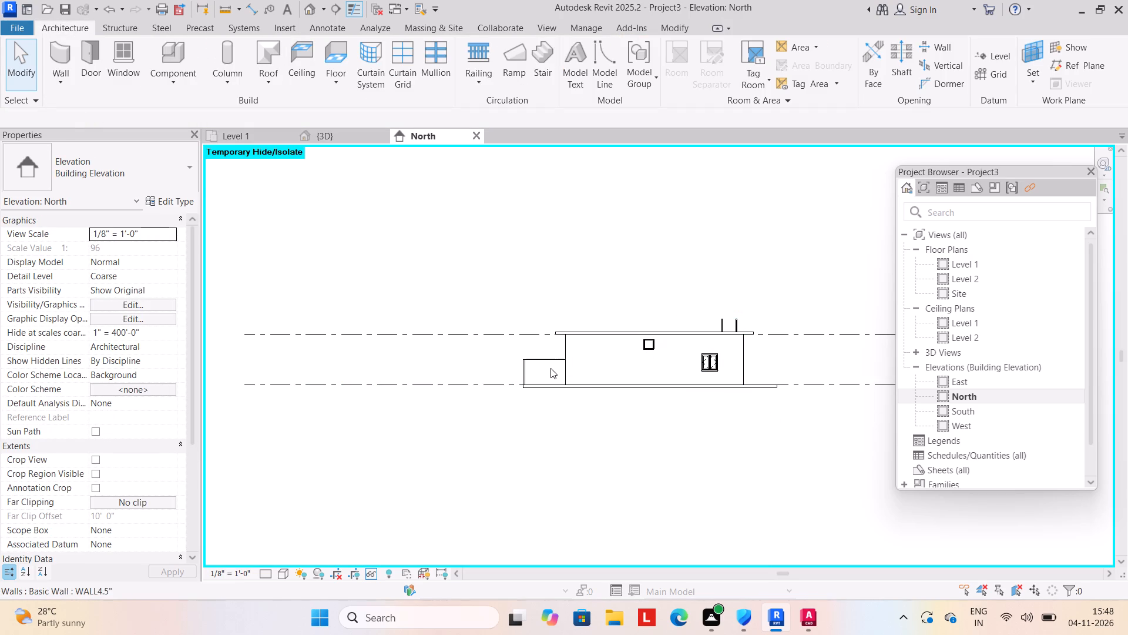
{"action": "left_click", "coordinate": [545, 359]}
{"action": "type", "text": "HH"}
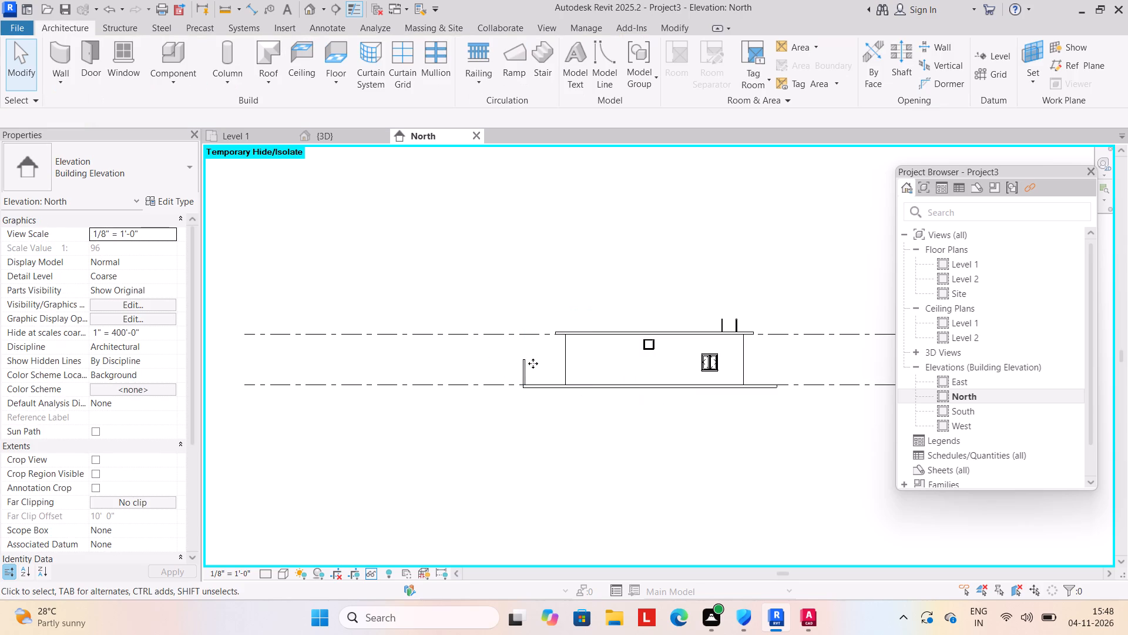
{"action": "left_click", "coordinate": [532, 363]}
{"action": "type", "text": "HH"}
Add a level by picking the Level 2 line with a 6" upward offset.
{"action": "middle_click_drag", "start_coordinate": [469, 309], "coordinate": [455, 309]}
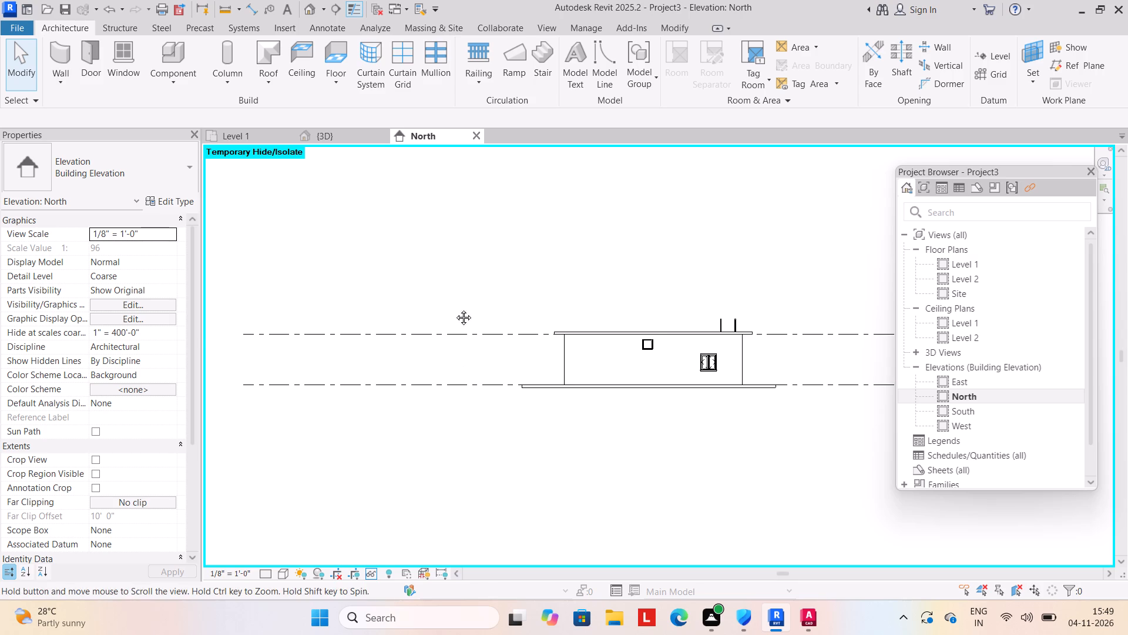
{"action": "middle_click_drag", "start_coordinate": [455, 309], "coordinate": [395, 313]}
{"action": "scroll", "coordinate": [573, 248], "scroll_direction": "down", "scroll_amount": 2}
{"action": "middle_click_drag", "start_coordinate": [573, 248], "coordinate": [533, 275]}
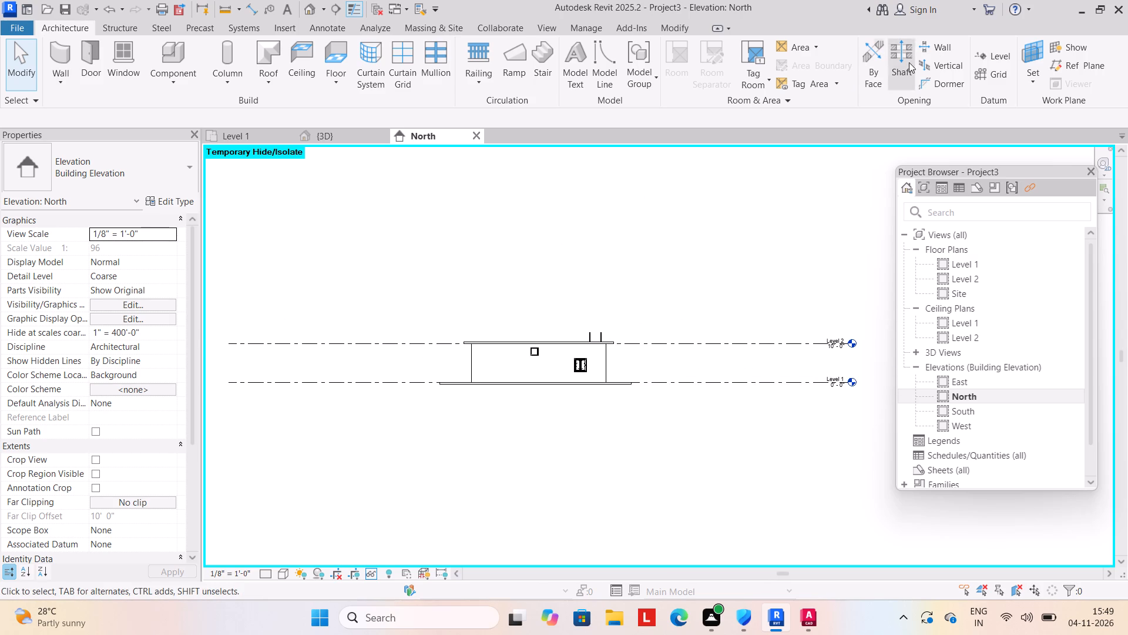
{"action": "left_click", "coordinate": [992, 53]}
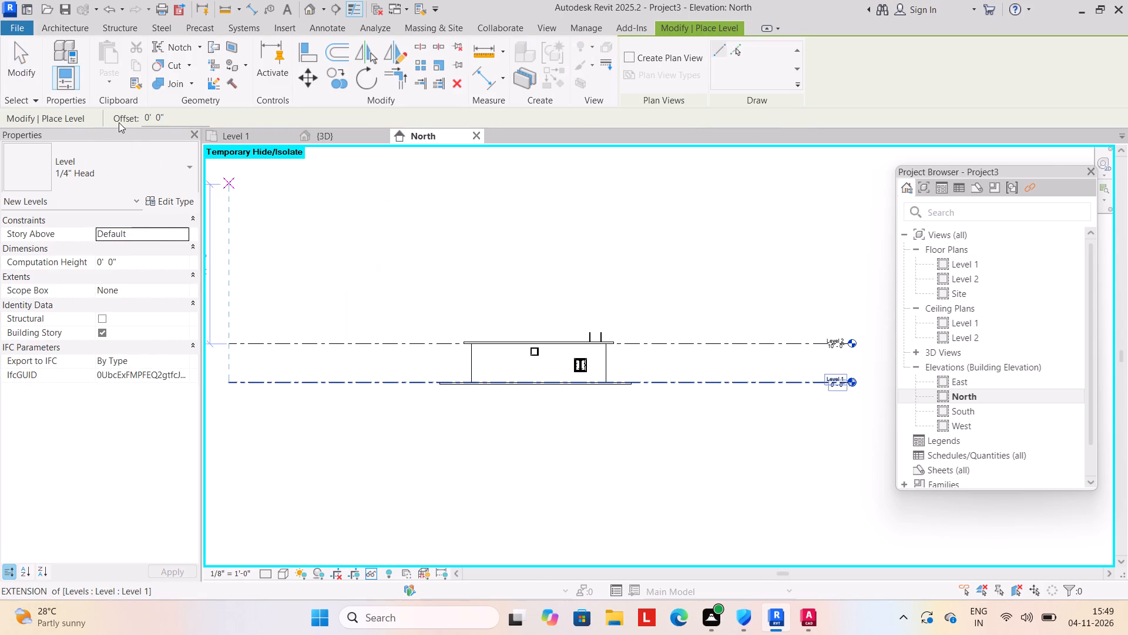
{"action": "left_click", "coordinate": [179, 115]}
{"action": "key", "text": "BackSpace"}
{"action": "key", "text": "BackSpace"}
{"action": "key", "text": "BackSpace"}
{"action": "key", "text": "BackSpace"}
{"action": "key", "text": "BackSpace"}
{"action": "key", "text": "BackSpace"}
{"action": "key", "text": "BackSpace"}
{"action": "key", "text": "BackSpace"}
{"action": "key", "text": "BackSpace"}
{"action": "key", "text": "BackSpace"}
{"action": "type", "text": "6\""}
{"action": "key", "text": "Return"}
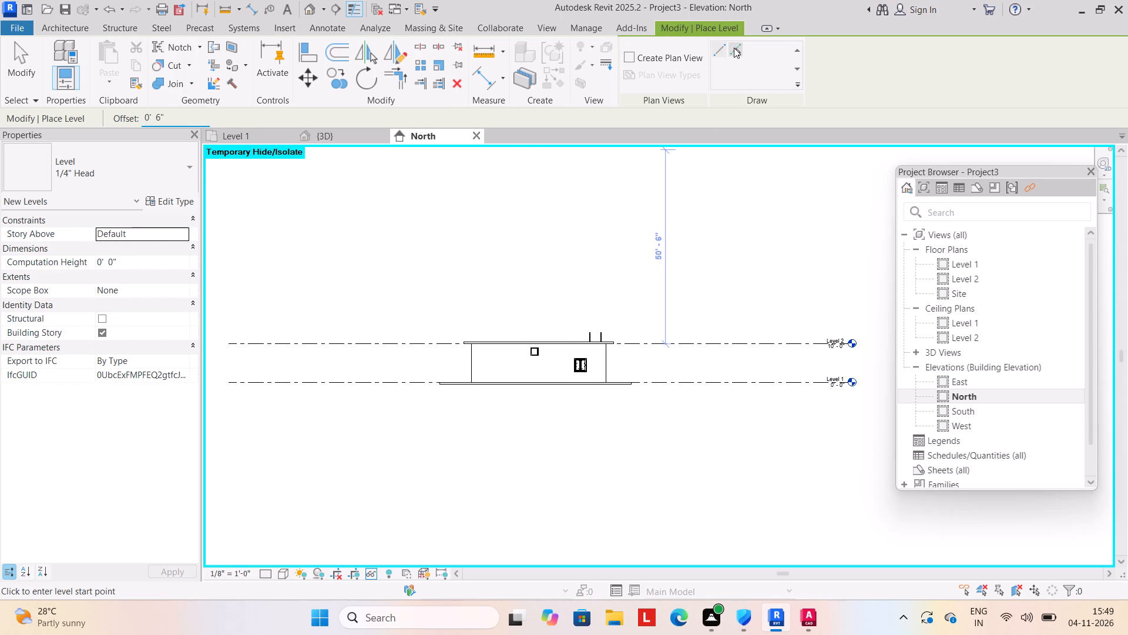
{"action": "left_click", "coordinate": [734, 48]}
{"action": "left_click", "coordinate": [632, 338]}
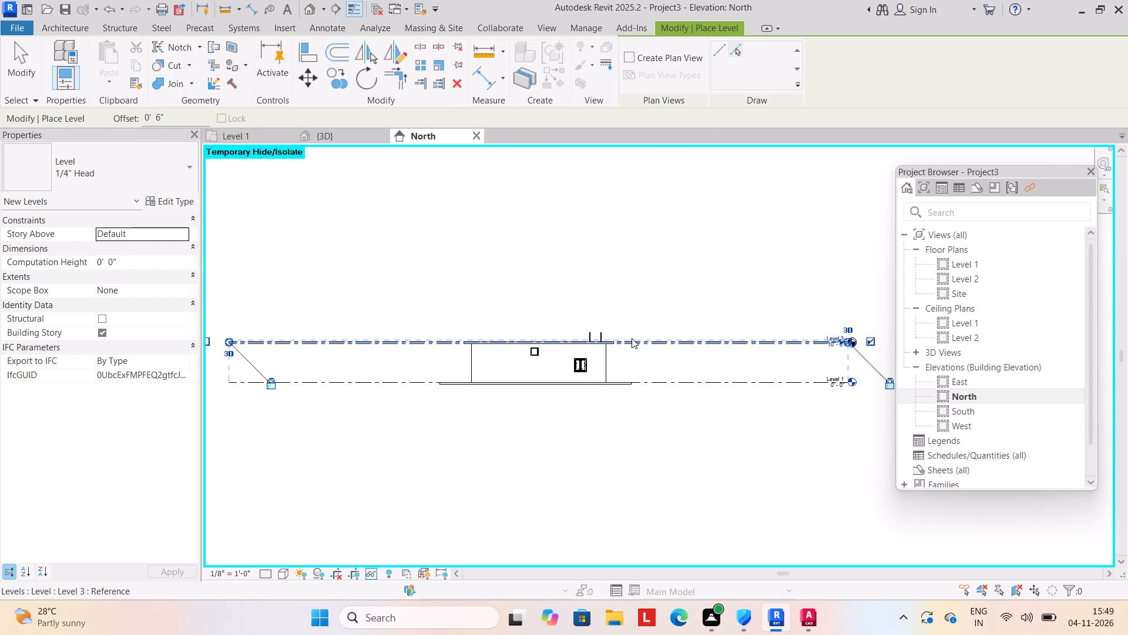
Add five more levels above the roof, each offset 10' 6" from the picked level below, and end level placement.
{"action": "scroll", "coordinate": [545, 262], "scroll_direction": "up", "scroll_amount": 3}
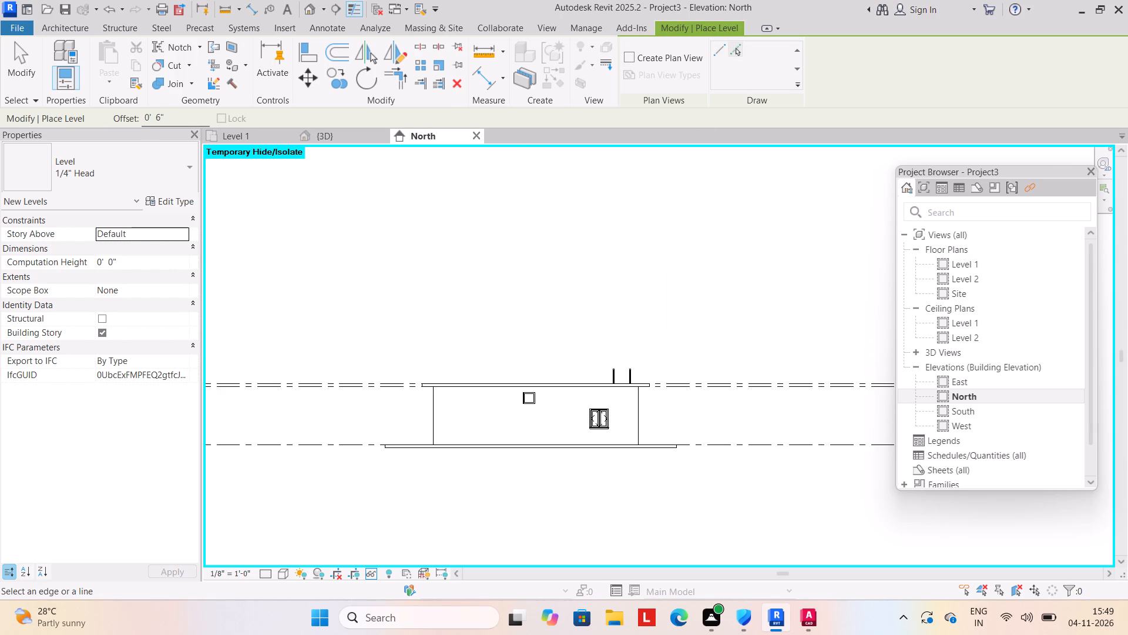
{"action": "left_click", "coordinate": [188, 122]}
{"action": "key", "text": "BackSpace"}
{"action": "key", "text": "BackSpace"}
{"action": "key", "text": "BackSpace"}
{"action": "key", "text": "BackSpace"}
{"action": "key", "text": "BackSpace"}
{"action": "key", "text": "BackSpace"}
{"action": "key", "text": "BackSpace"}
{"action": "type", "text": "10'6\""}
{"action": "key", "text": "Return"}
{"action": "left_click", "coordinate": [737, 47]}
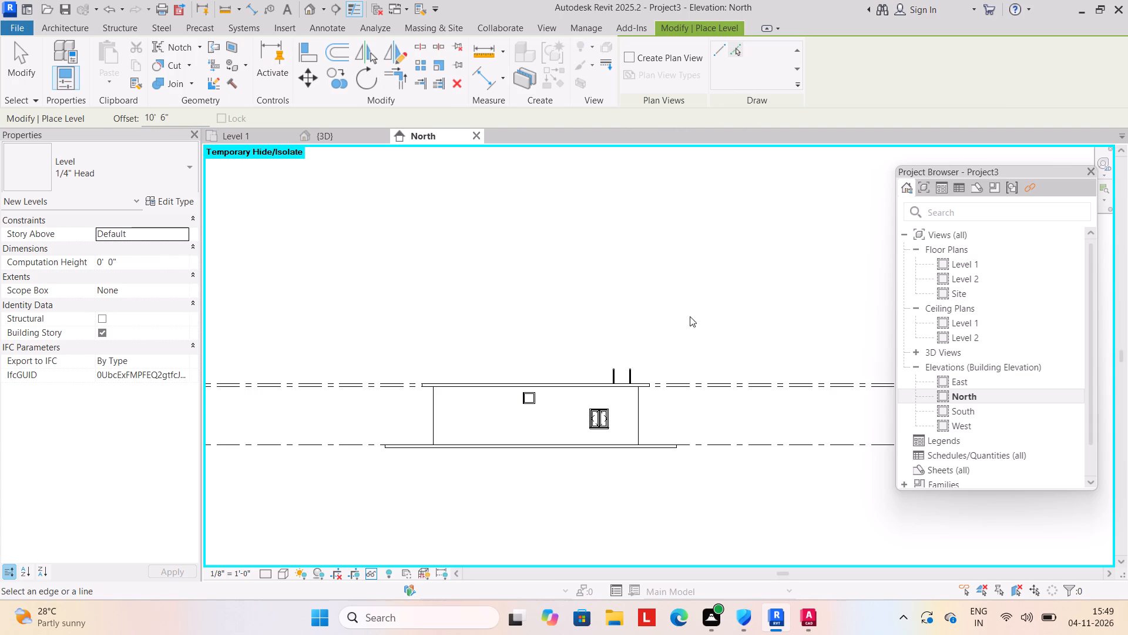
{"action": "left_click", "coordinate": [679, 381]}
{"action": "left_click", "coordinate": [691, 319]}
{"action": "scroll", "coordinate": [692, 315], "scroll_direction": "down", "scroll_amount": 3}
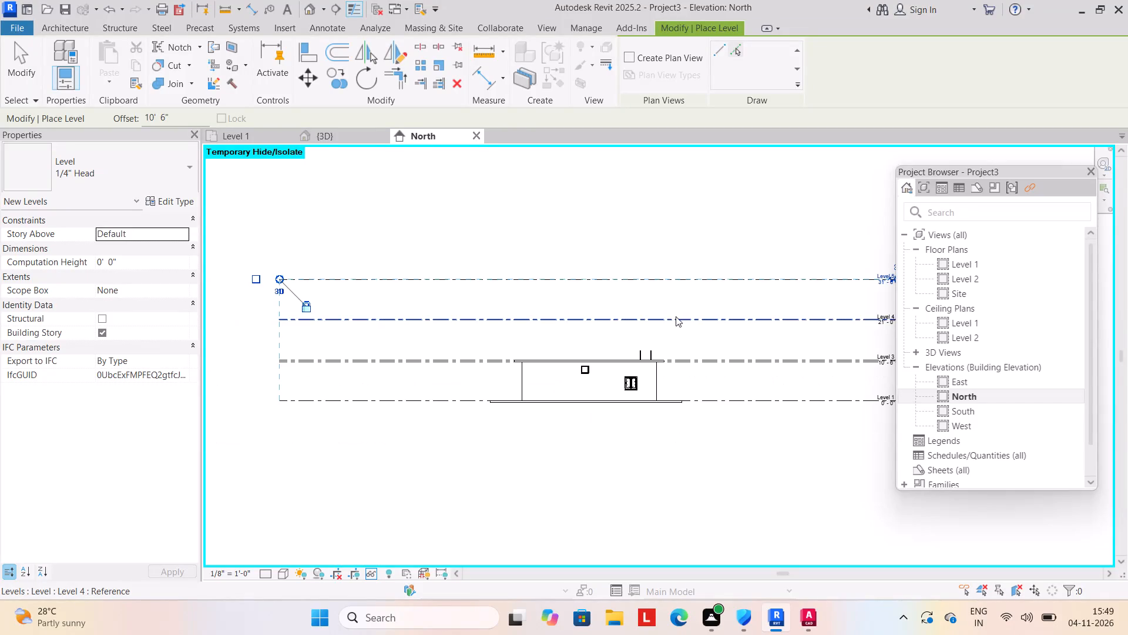
{"action": "scroll", "coordinate": [673, 314], "scroll_direction": "down", "scroll_amount": 2}
{"action": "middle_click_drag", "start_coordinate": [643, 314], "coordinate": [560, 312]}
{"action": "left_click", "coordinate": [593, 282]}
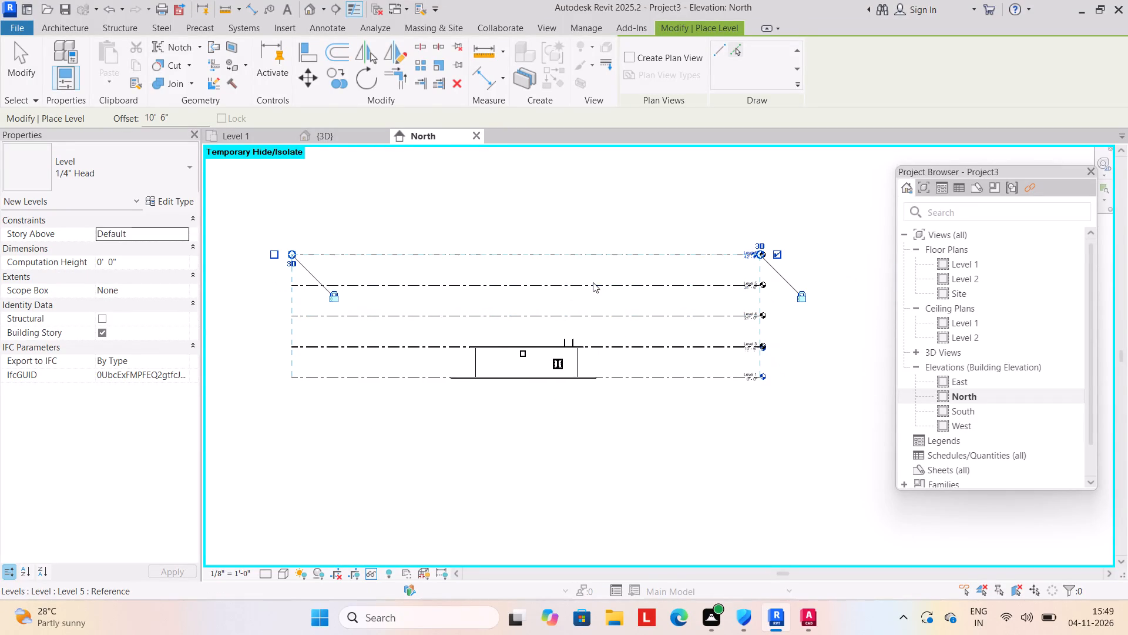
{"action": "left_click", "coordinate": [606, 249]}
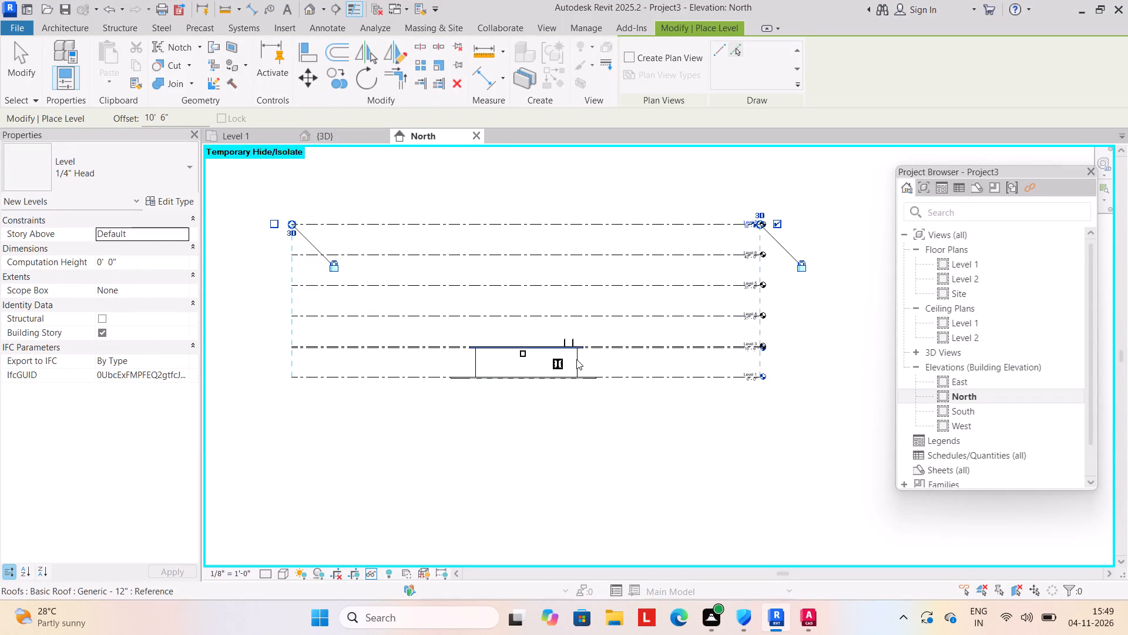
{"action": "left_click", "coordinate": [594, 222]}
{"action": "left_click", "coordinate": [16, 68]}
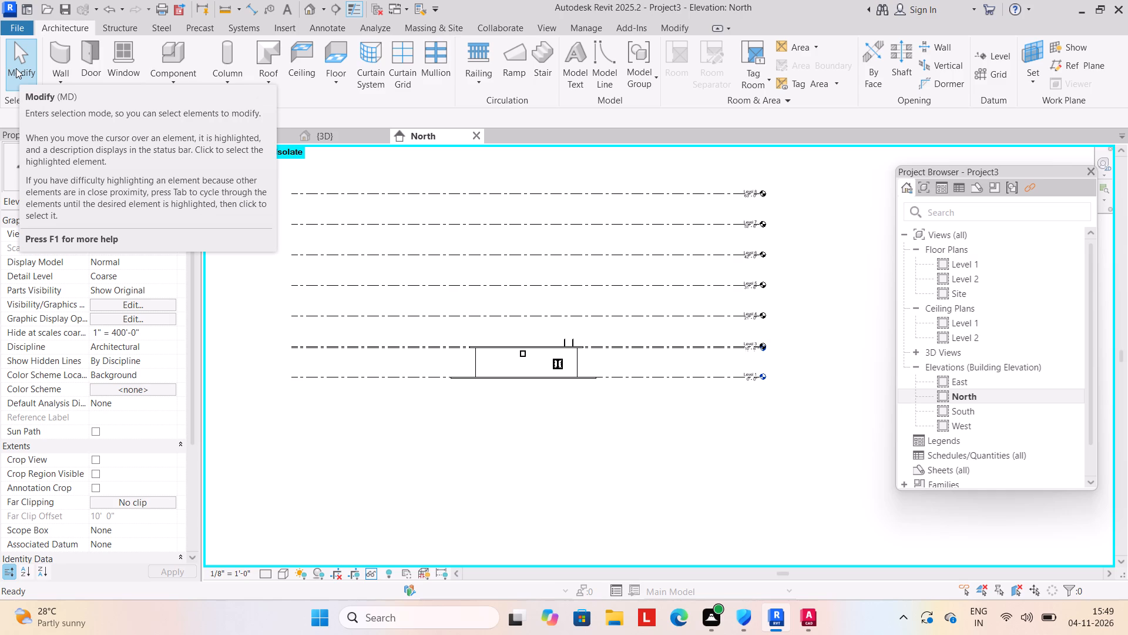
{"action": "left_click", "coordinate": [16, 68]}
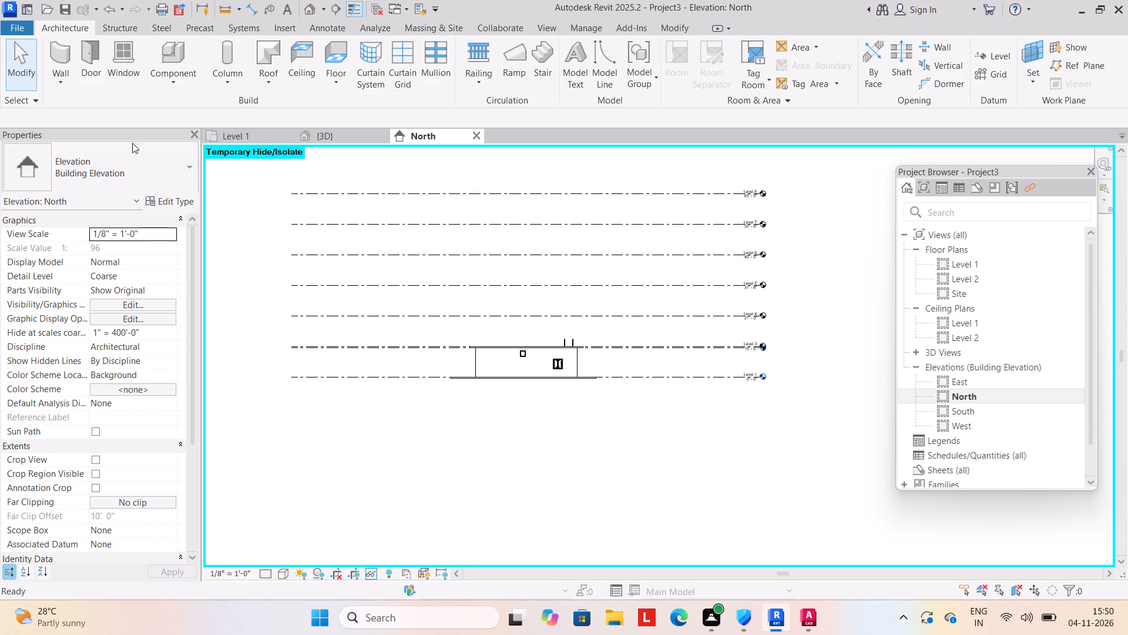
Copy the whole ground storey with its roof, excluding the base floor, and paste it aligned to Level 3, Level 4 and Level 5.
{"action": "scroll", "coordinate": [563, 414], "scroll_direction": "up", "scroll_amount": 4}
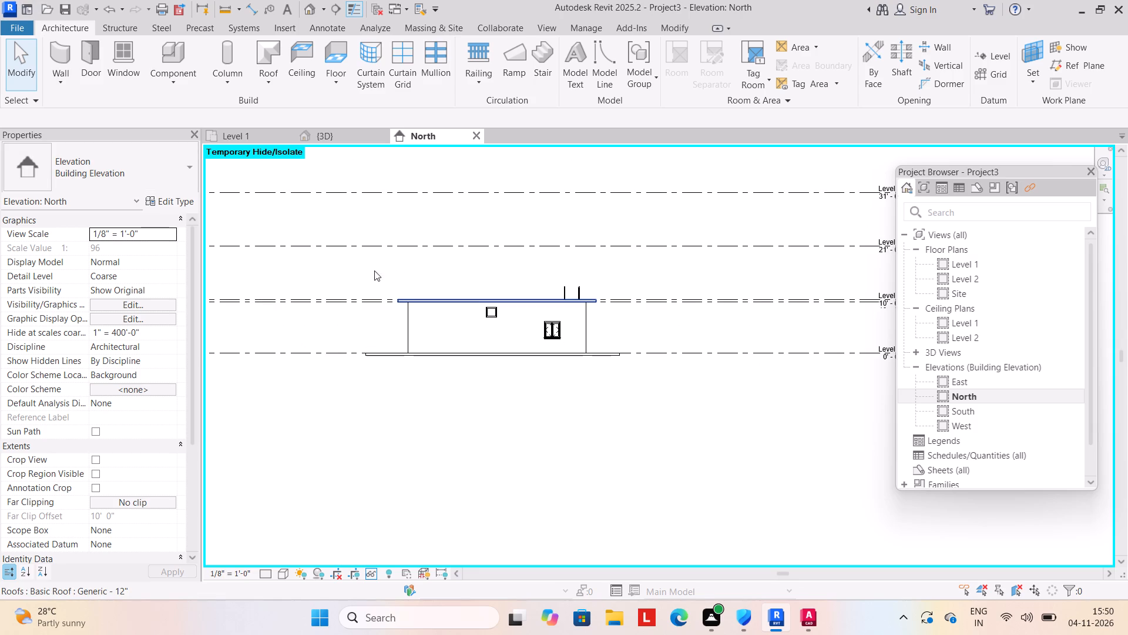
{"action": "left_click_drag", "start_coordinate": [374, 270], "coordinate": [529, 327]}
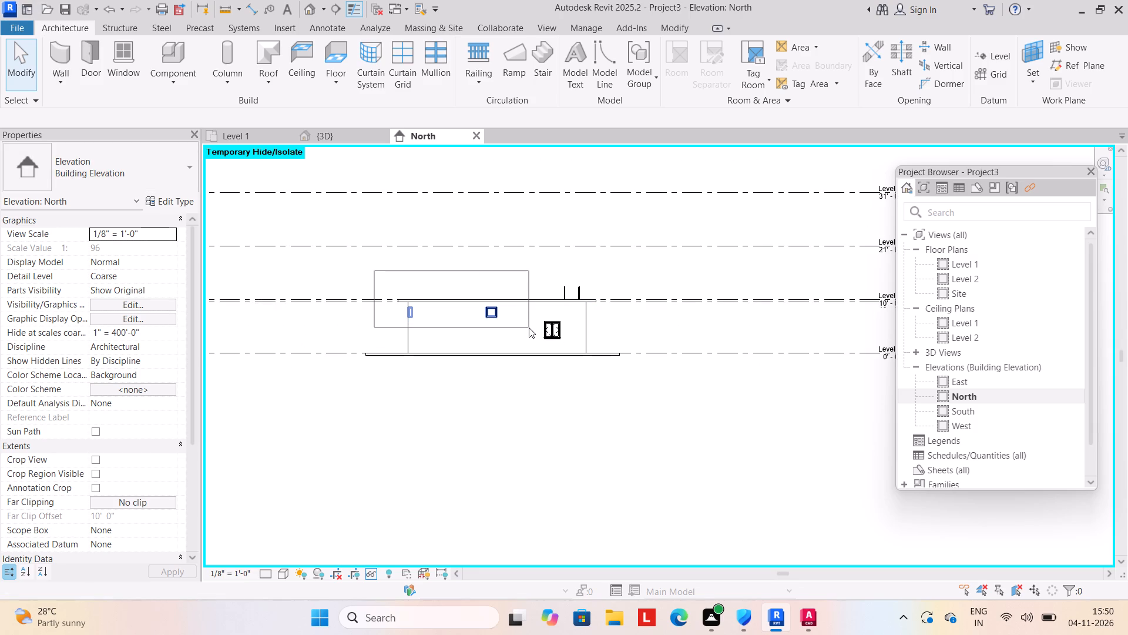
{"action": "left_click_drag", "start_coordinate": [529, 327], "coordinate": [563, 338]}
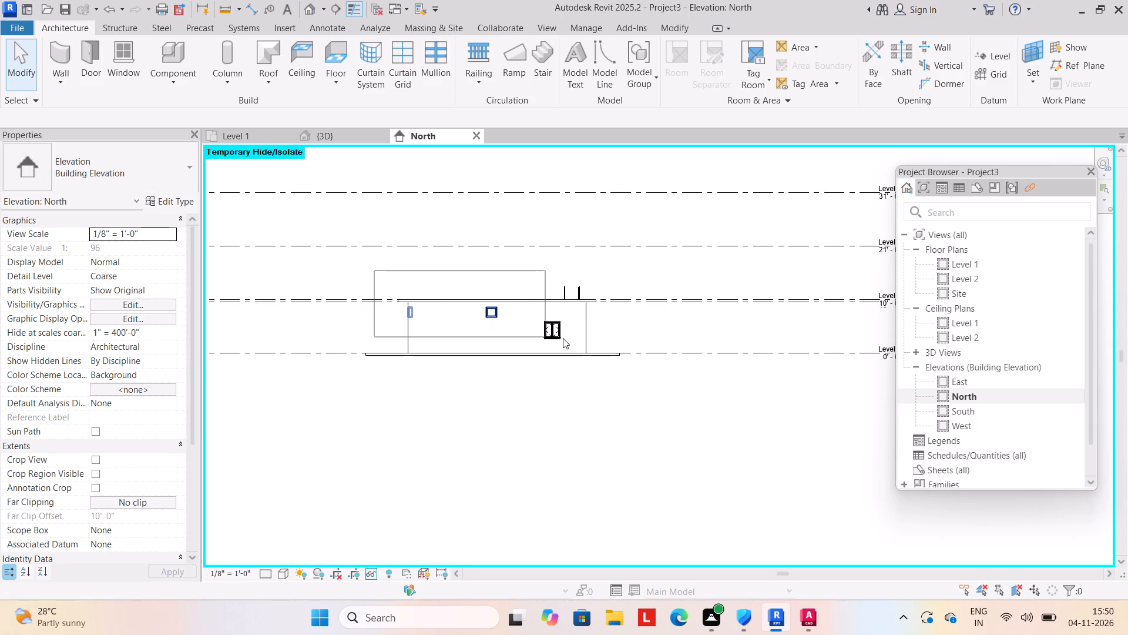
{"action": "left_click_drag", "start_coordinate": [563, 338], "coordinate": [632, 359]}
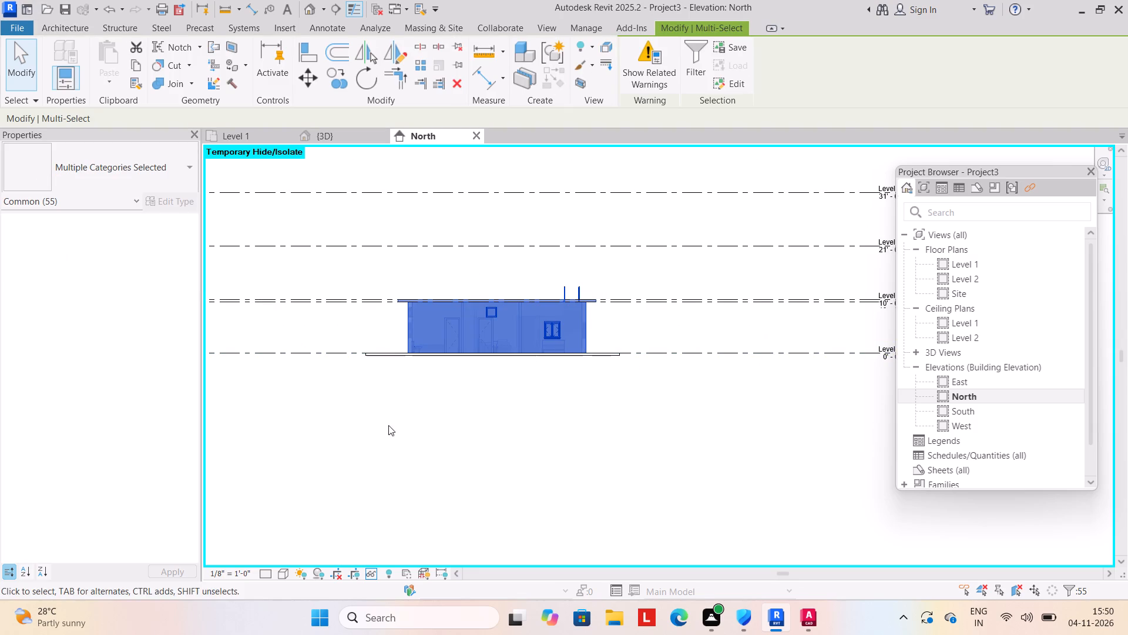
{"action": "scroll", "coordinate": [385, 430], "scroll_direction": "down", "scroll_amount": 2}
{"action": "middle_click_drag", "start_coordinate": [384, 433], "coordinate": [362, 464]}
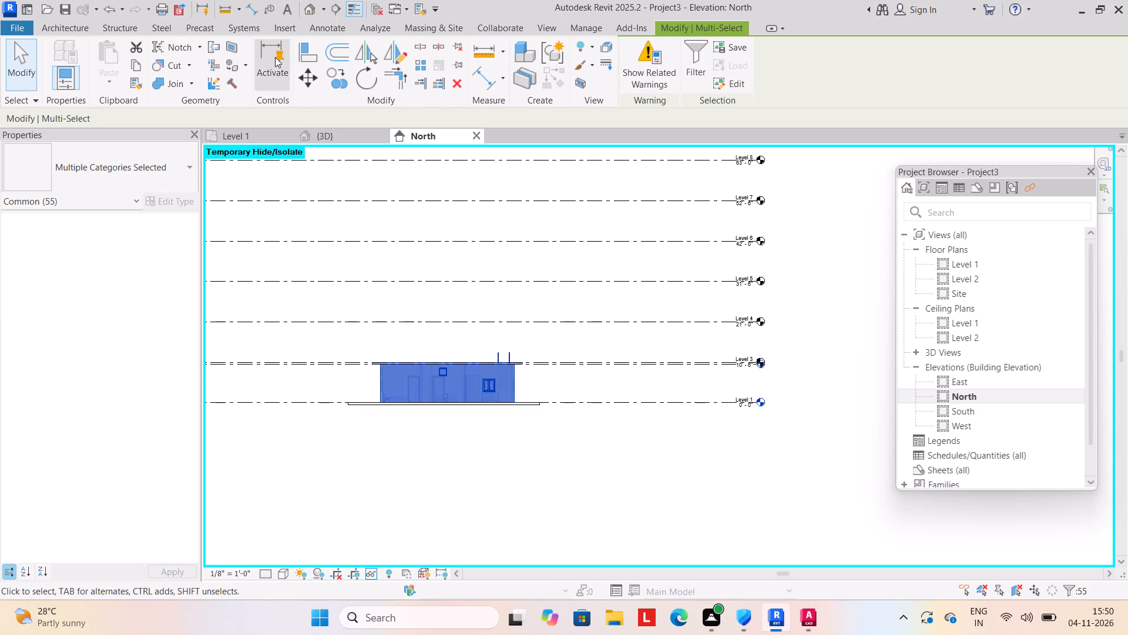
{"action": "left_click", "coordinate": [135, 61]}
{"action": "left_click", "coordinate": [109, 85]}
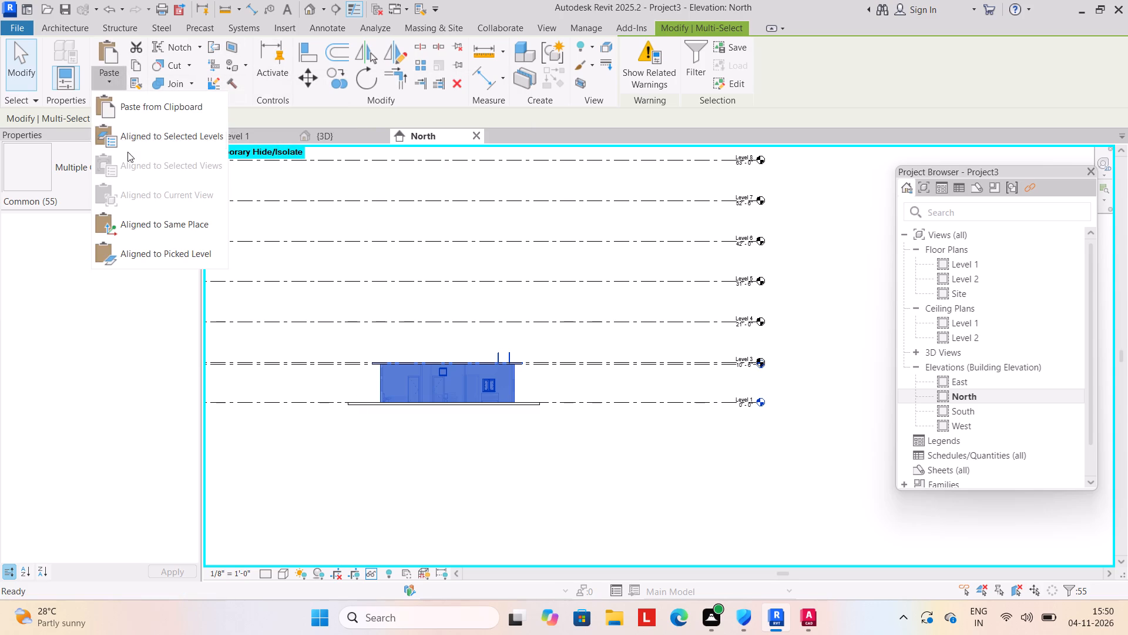
{"action": "left_click", "coordinate": [129, 134]}
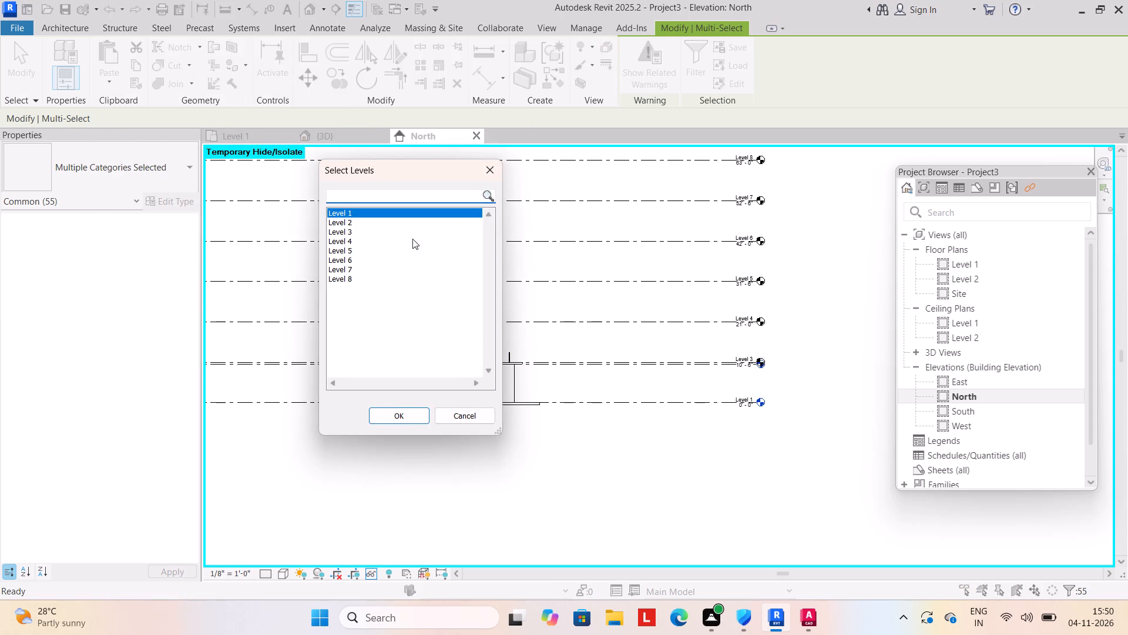
{"action": "left_click_drag", "start_coordinate": [399, 239], "coordinate": [399, 250]}
{"action": "left_click_drag", "start_coordinate": [396, 232], "coordinate": [397, 239]}
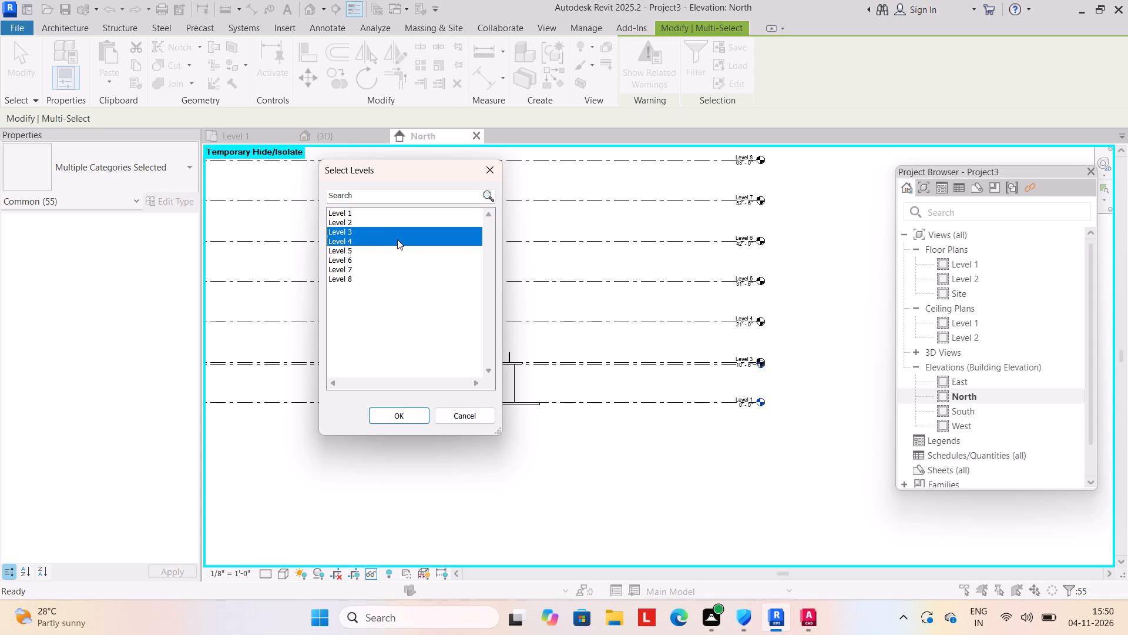
{"action": "left_click_drag", "start_coordinate": [397, 239], "coordinate": [398, 250]}
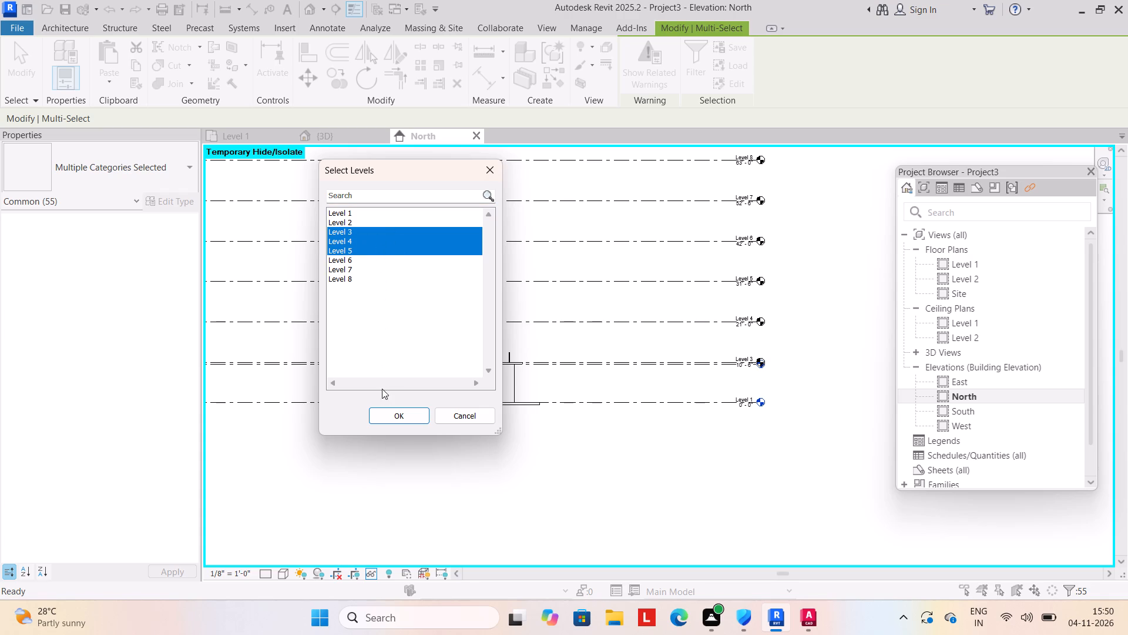
{"action": "left_click", "coordinate": [386, 420]}
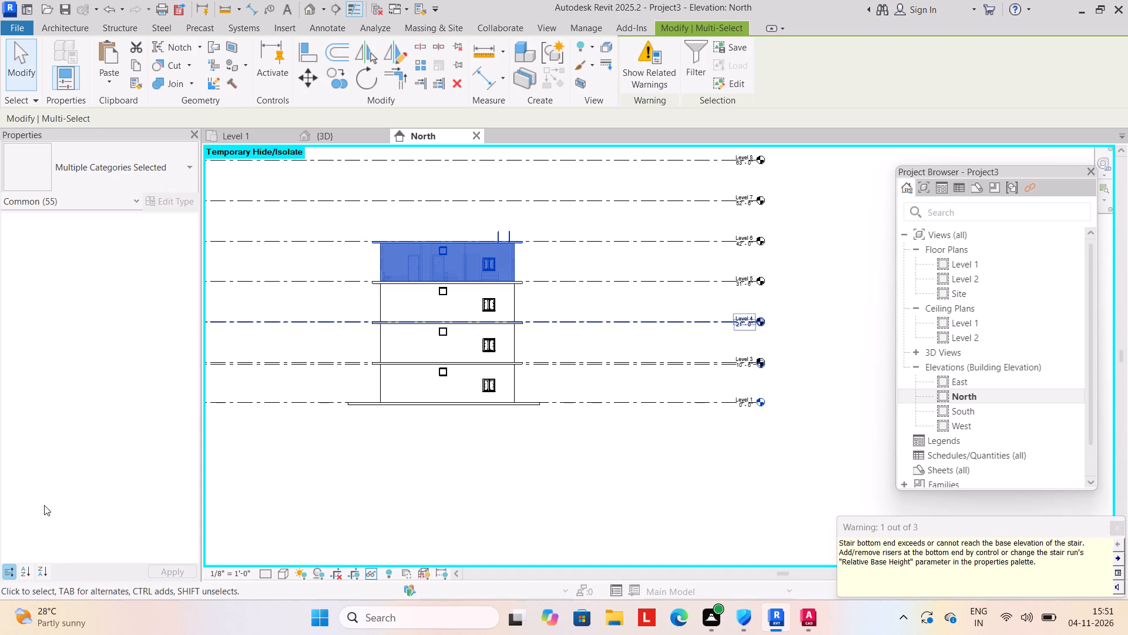
Clear the selection and examine the stacked storeys in the North elevation, Level 1 floor plan and 3D view, ending in 3D.
{"action": "left_click", "coordinate": [337, 497]}
{"action": "scroll", "coordinate": [343, 498], "scroll_direction": "down", "scroll_amount": 4}
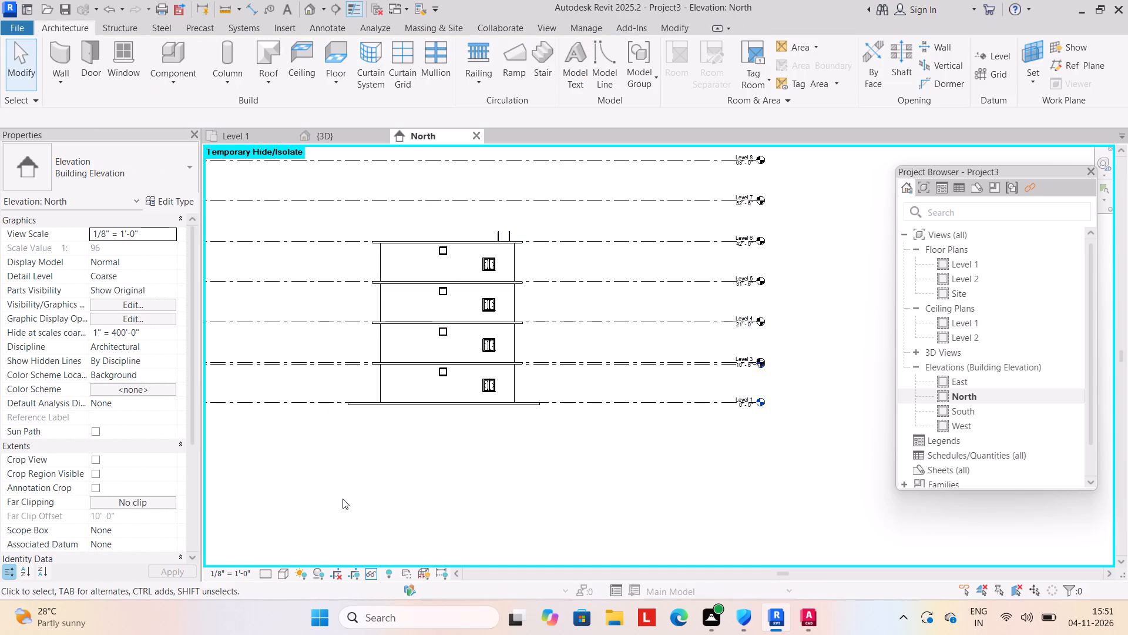
{"action": "middle_click_drag", "start_coordinate": [355, 503], "coordinate": [399, 504]}
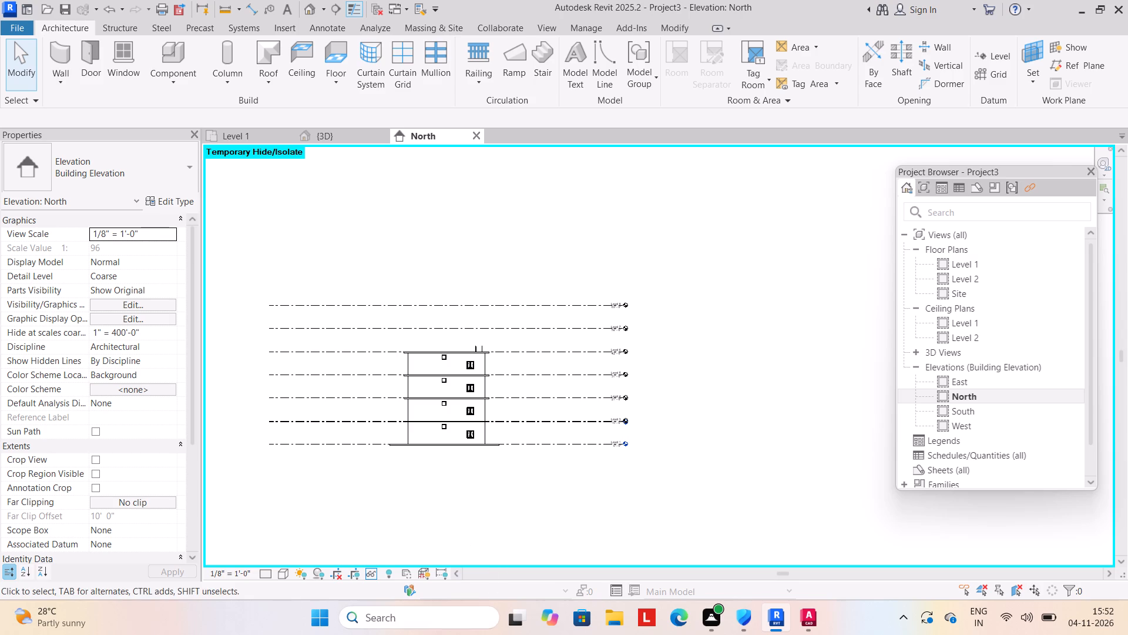
{"action": "left_click", "coordinate": [344, 133]}
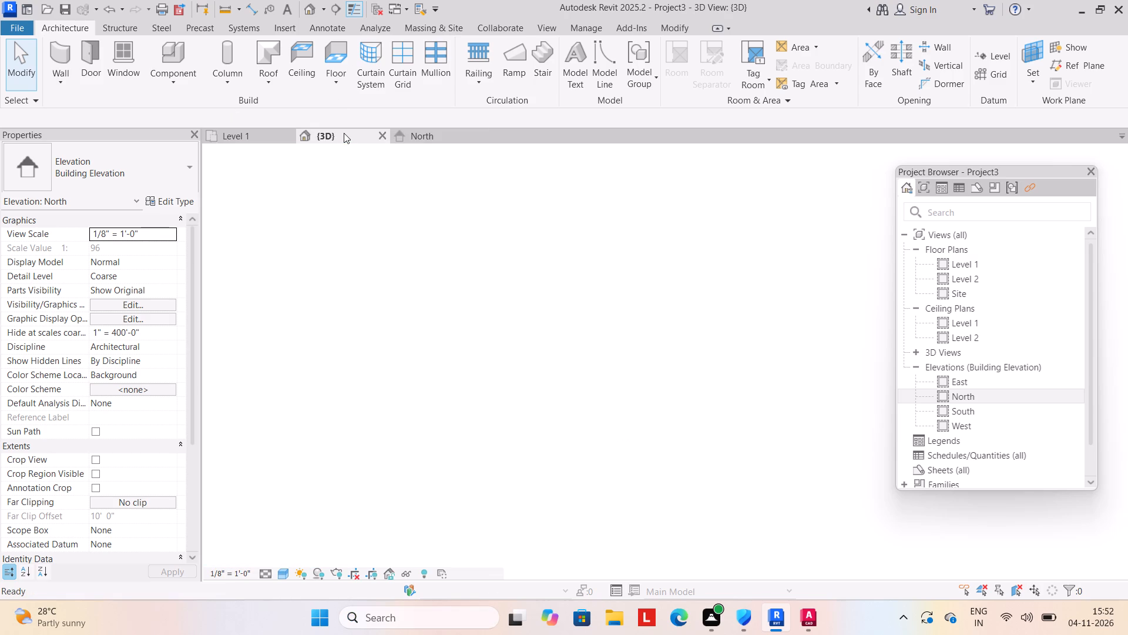
{"action": "scroll", "coordinate": [354, 400], "scroll_direction": "down", "scroll_amount": 1}
{"action": "middle_click_drag", "start_coordinate": [354, 400], "coordinate": [354, 414]}
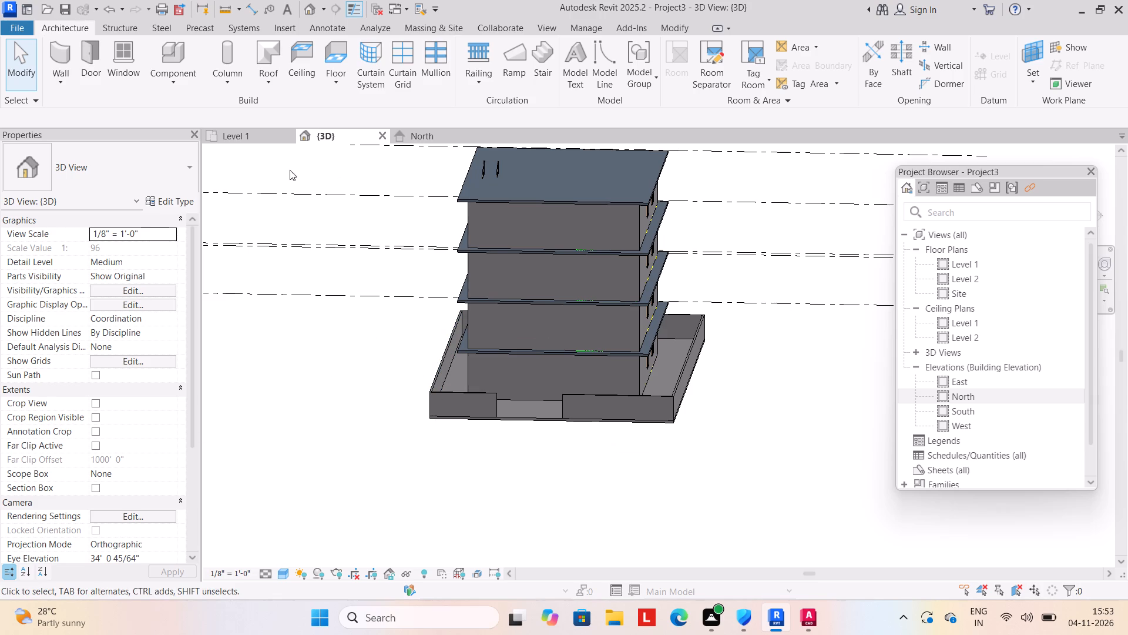
{"action": "left_click", "coordinate": [264, 145]}
{"action": "left_click", "coordinate": [263, 138]}
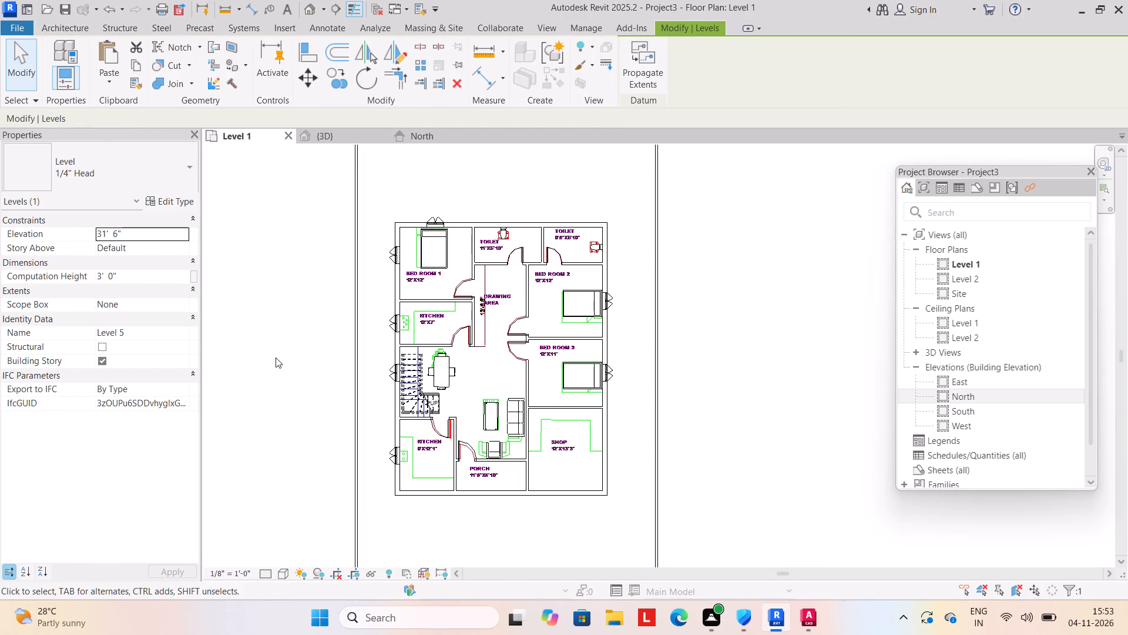
{"action": "scroll", "coordinate": [275, 339], "scroll_direction": "down", "scroll_amount": 4}
{"action": "left_click", "coordinate": [334, 135]}
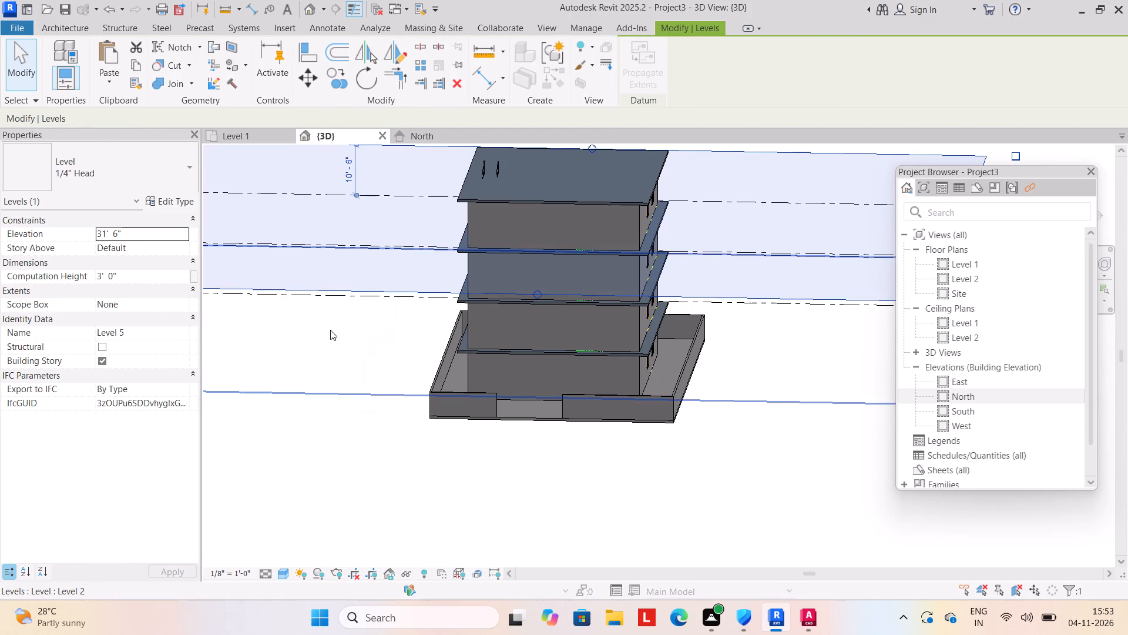
{"action": "left_click", "coordinate": [333, 367]}
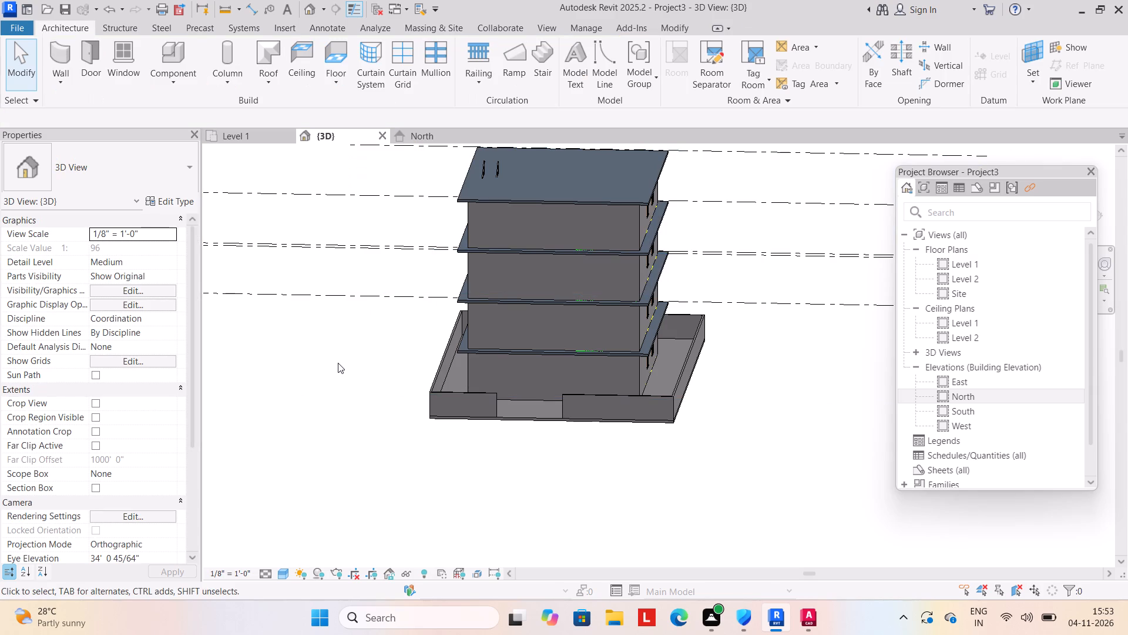
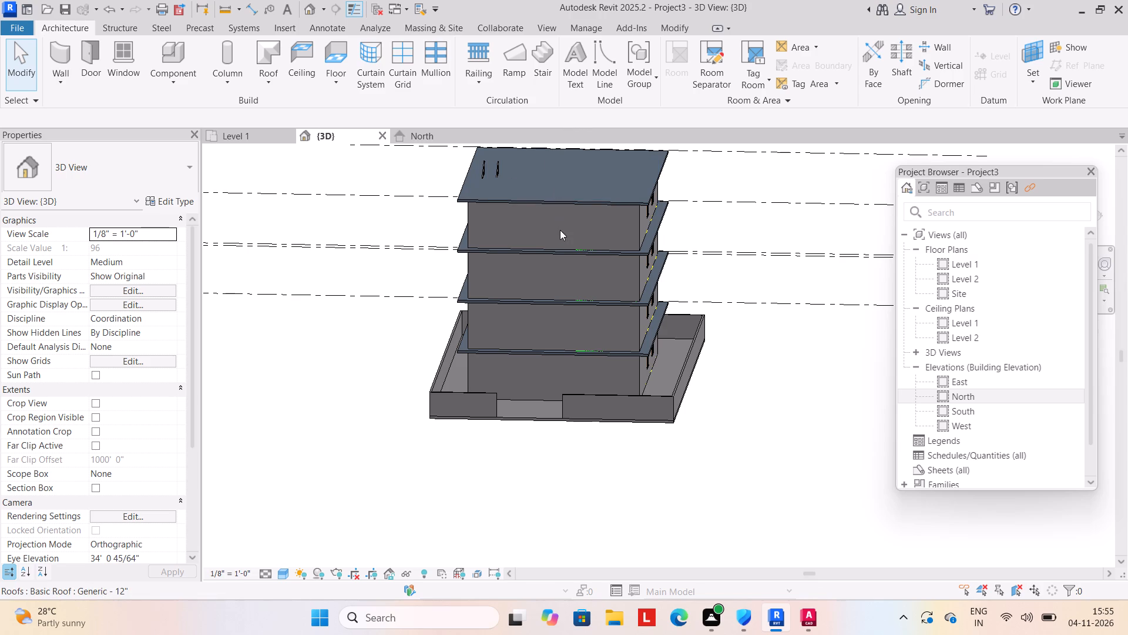
Delete the full-width front exterior wall of the ground storey.
{"action": "scroll", "coordinate": [495, 339], "scroll_direction": "up", "scroll_amount": 3}
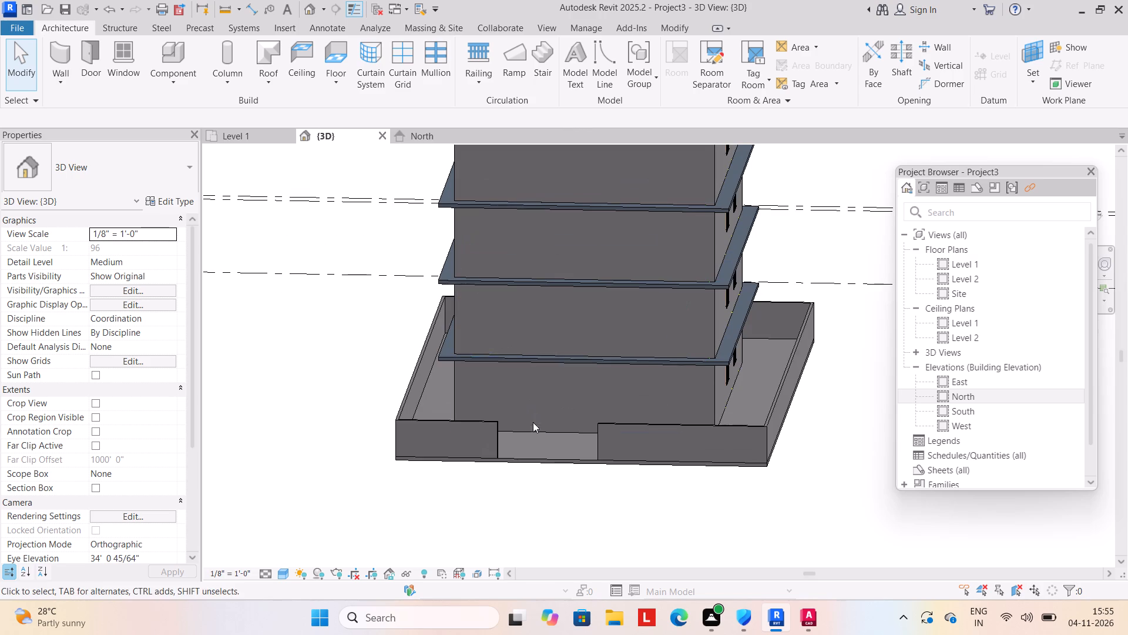
{"action": "left_click", "coordinate": [538, 432]}
{"action": "key", "text": "Delete"}
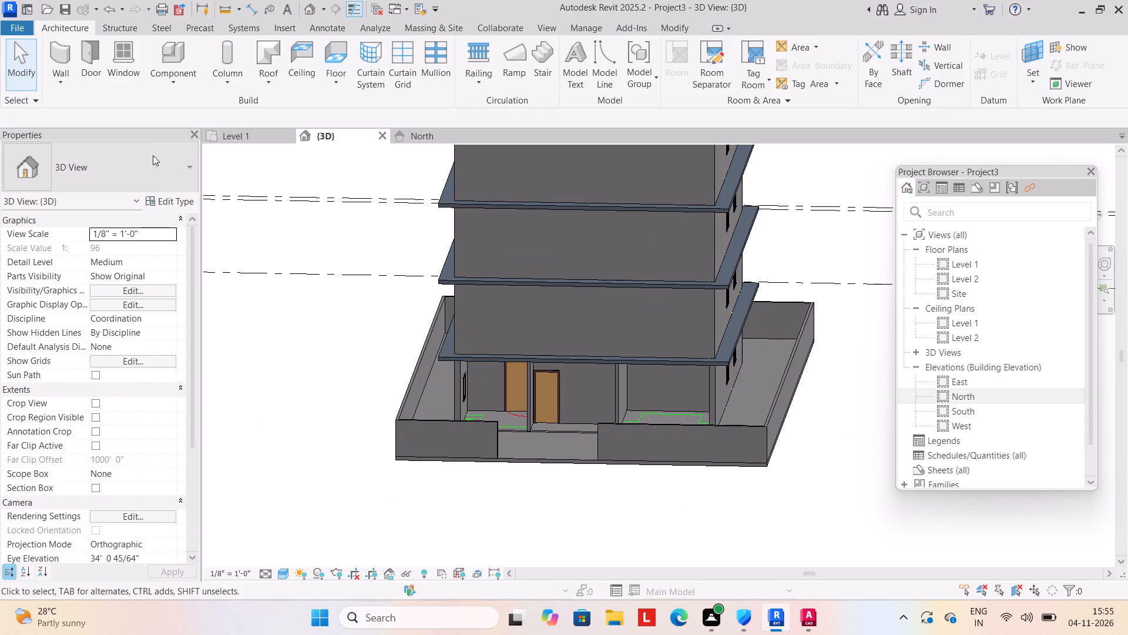
On the Level 1 plan, draw a WALL9" wall about 9' 7" long across the kitchen front to the porch partition, and return to 3D.
{"action": "left_click", "coordinate": [238, 135]}
{"action": "scroll", "coordinate": [346, 417], "scroll_direction": "up", "scroll_amount": 4}
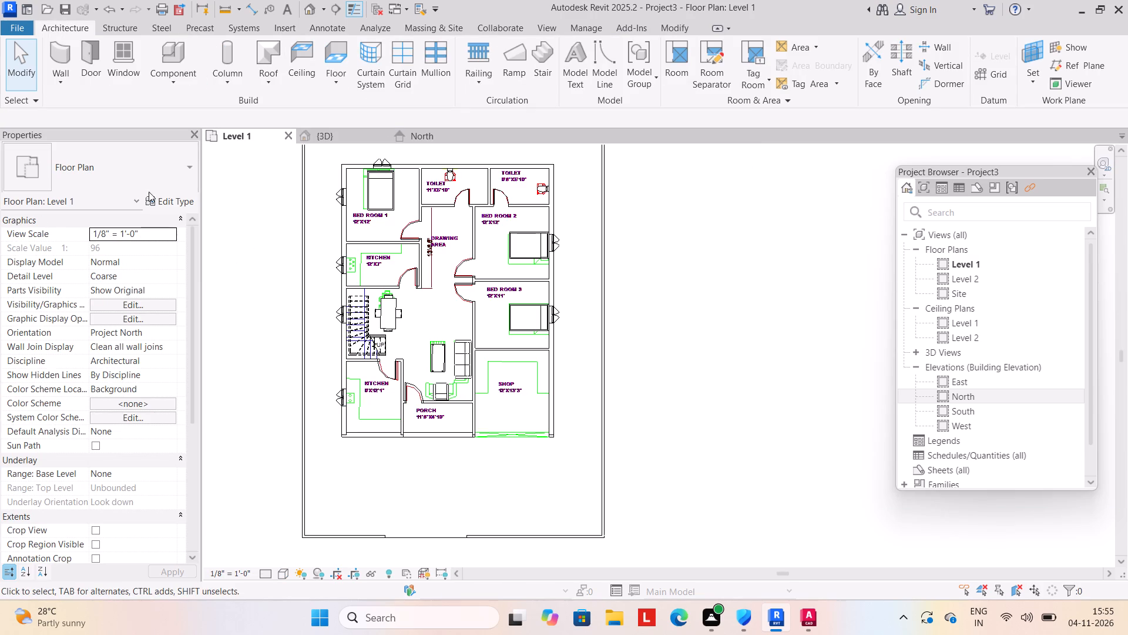
{"action": "left_click", "coordinate": [65, 78]}
{"action": "left_click", "coordinate": [79, 102]}
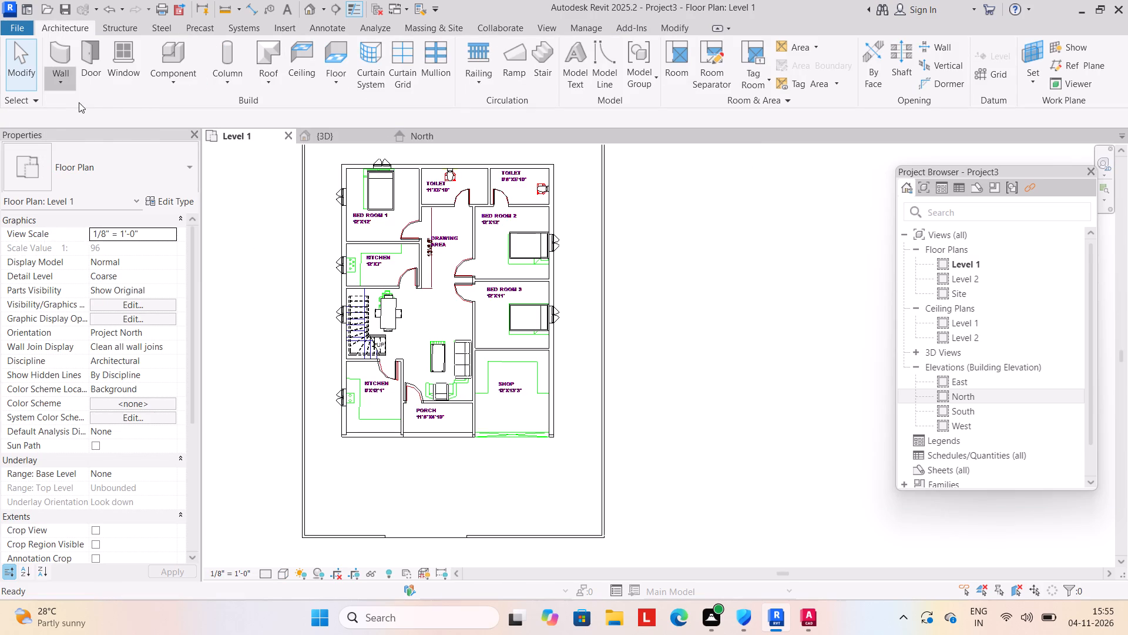
{"action": "left_click", "coordinate": [189, 159]}
{"action": "left_click", "coordinate": [67, 345]}
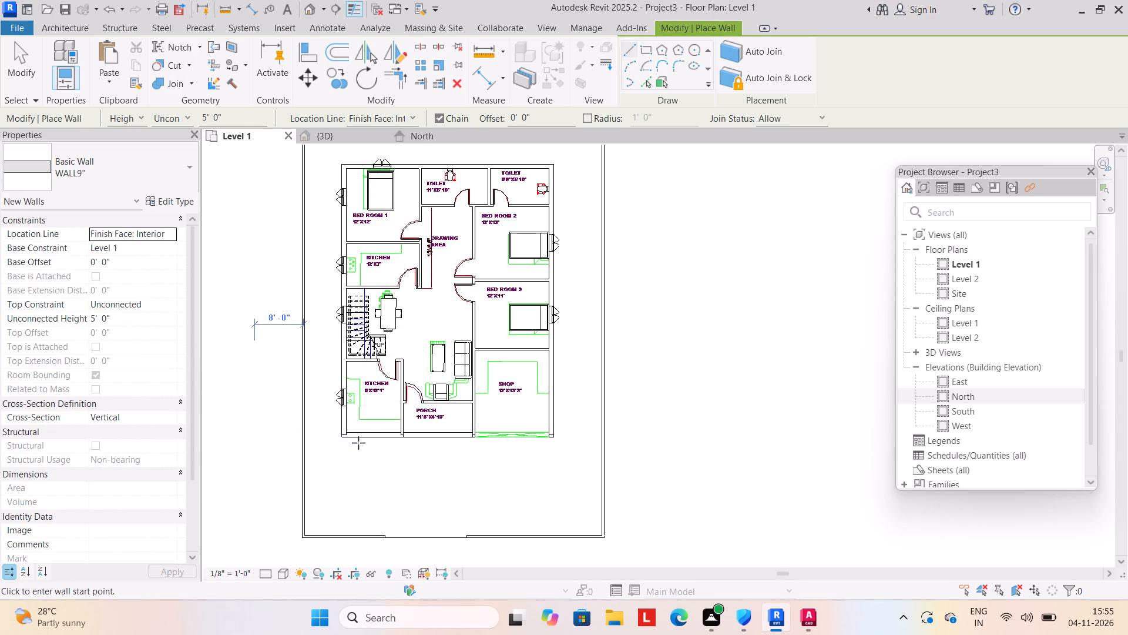
{"action": "scroll", "coordinate": [358, 443], "scroll_direction": "up", "scroll_amount": 5}
{"action": "left_click", "coordinate": [323, 431]}
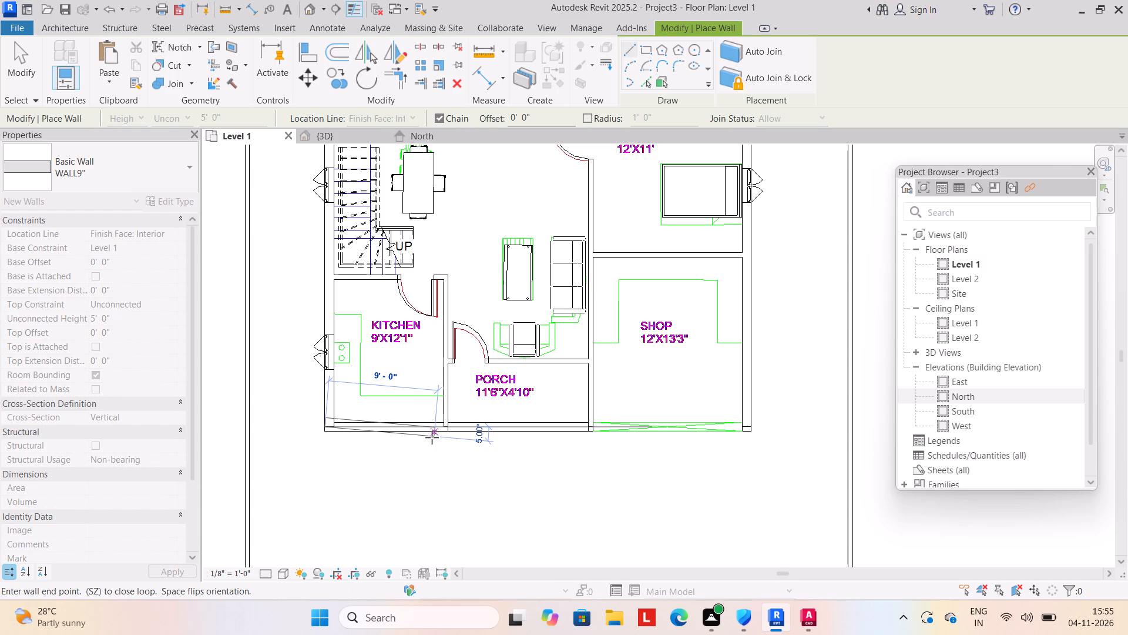
{"action": "key", "text": "Escape"}
{"action": "scroll", "coordinate": [371, 453], "scroll_direction": "up", "scroll_amount": 5}
{"action": "left_click", "coordinate": [283, 408]}
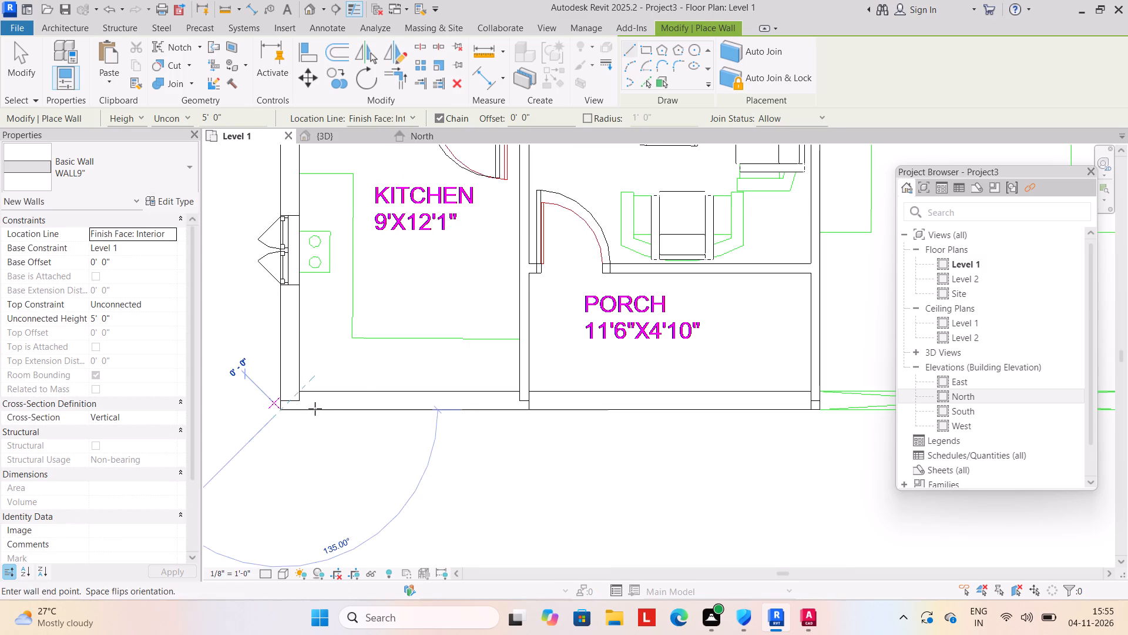
{"action": "left_click", "coordinate": [531, 408]}
{"action": "key", "text": "grave"}
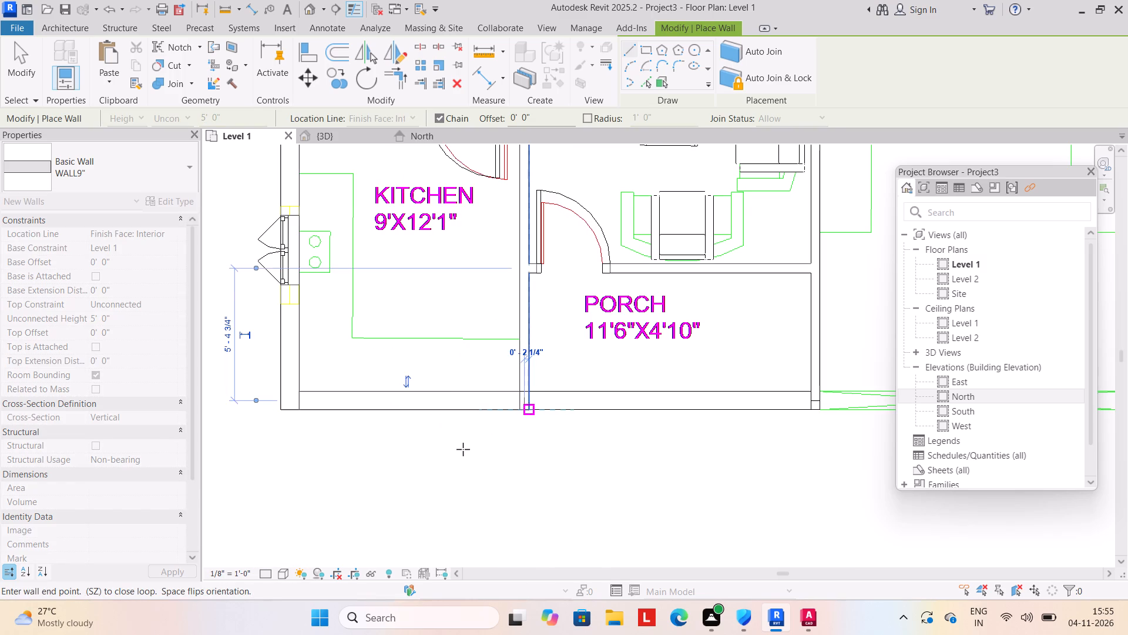
{"action": "key", "text": "Escape"}
{"action": "scroll", "coordinate": [383, 487], "scroll_direction": "down", "scroll_amount": 5}
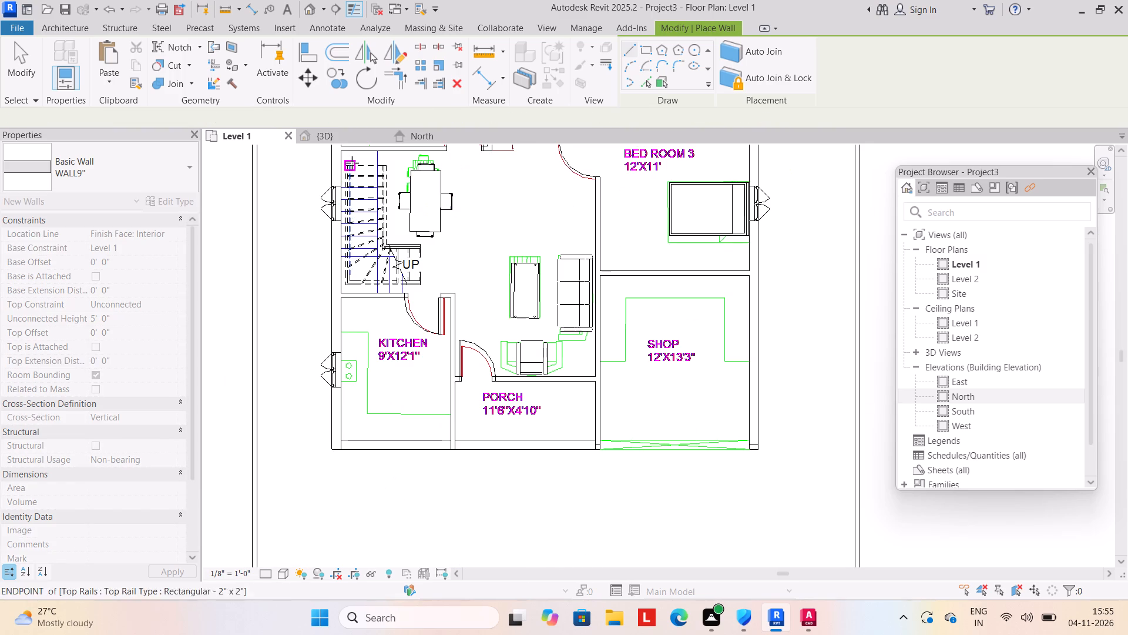
{"action": "left_click", "coordinate": [343, 141]}
{"action": "key", "text": "Escape"}
{"action": "key", "text": "Escape"}
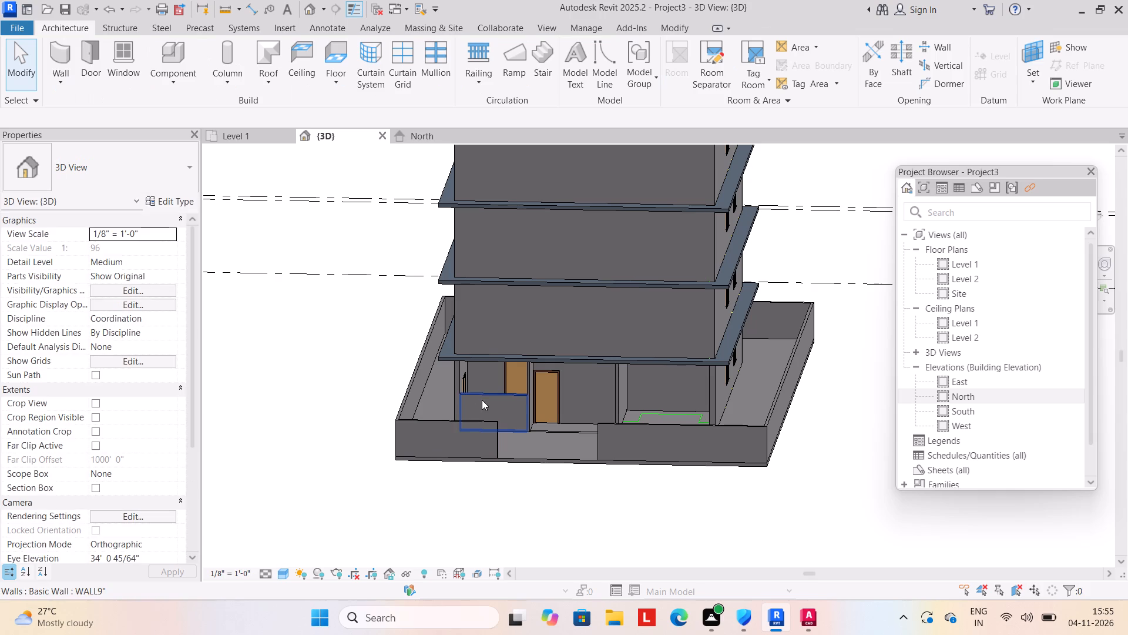
Set the new kitchen front wall's unconnected height to 10'.
{"action": "left_click", "coordinate": [484, 398]}
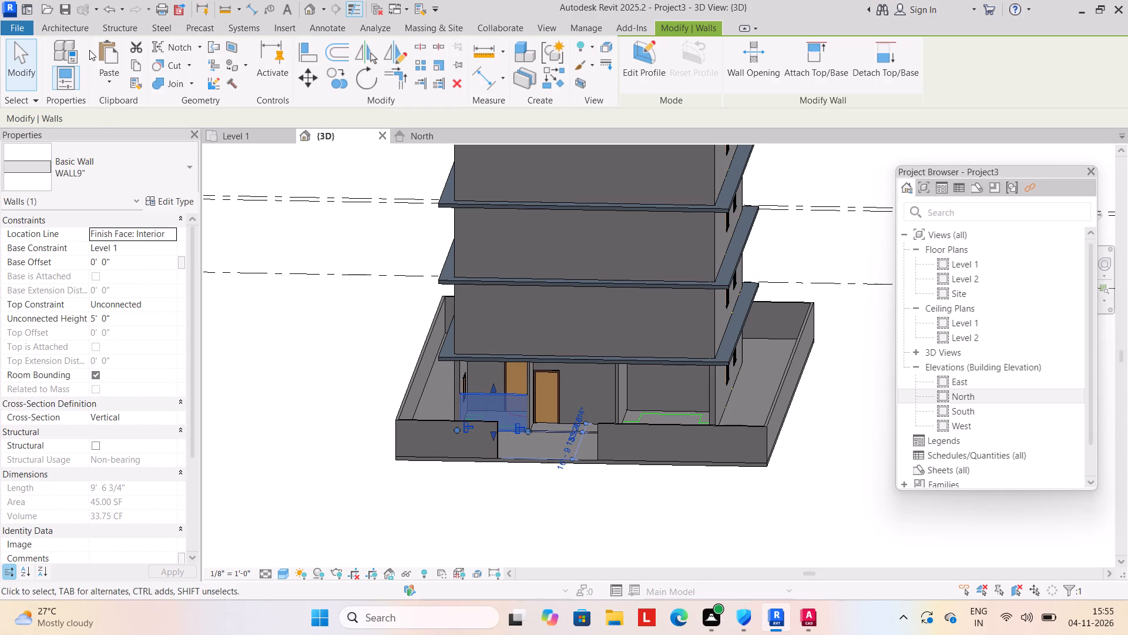
{"action": "left_click", "coordinate": [130, 321]}
{"action": "type", "text": "10'"}
{"action": "key", "text": "Return"}
{"action": "left_click", "coordinate": [344, 479]}
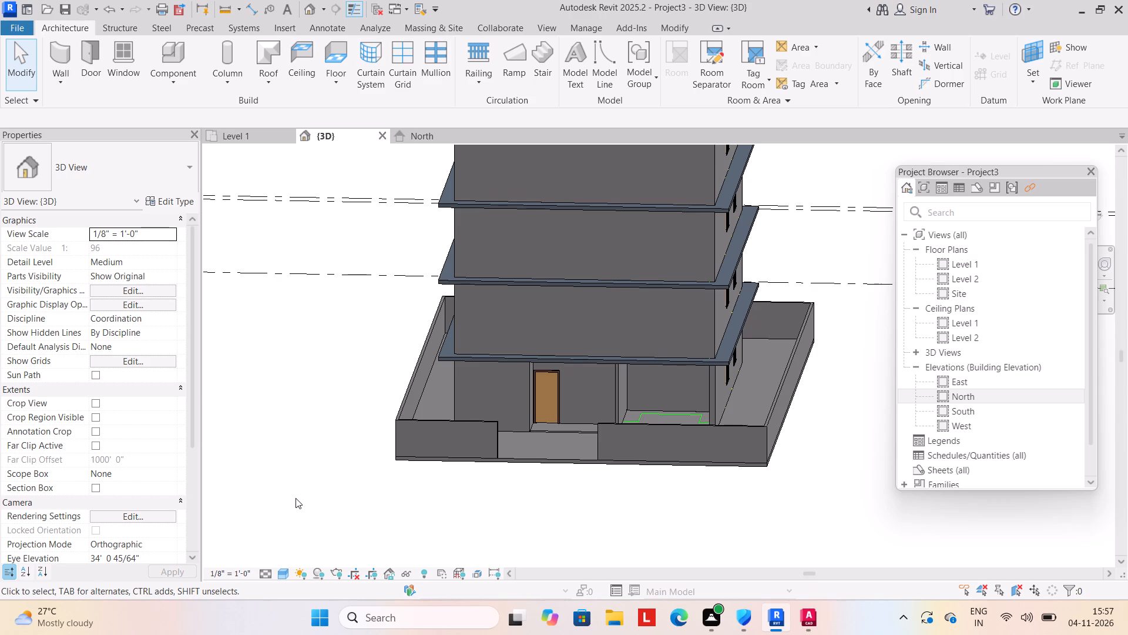
Place a Single-Flush 36" x 84" door in the front wall of each of the three upper storeys, roughly above the ground-floor entrance.
{"action": "scroll", "coordinate": [395, 502], "scroll_direction": "down", "scroll_amount": 1}
{"action": "middle_click_drag", "start_coordinate": [395, 502], "coordinate": [368, 546]}
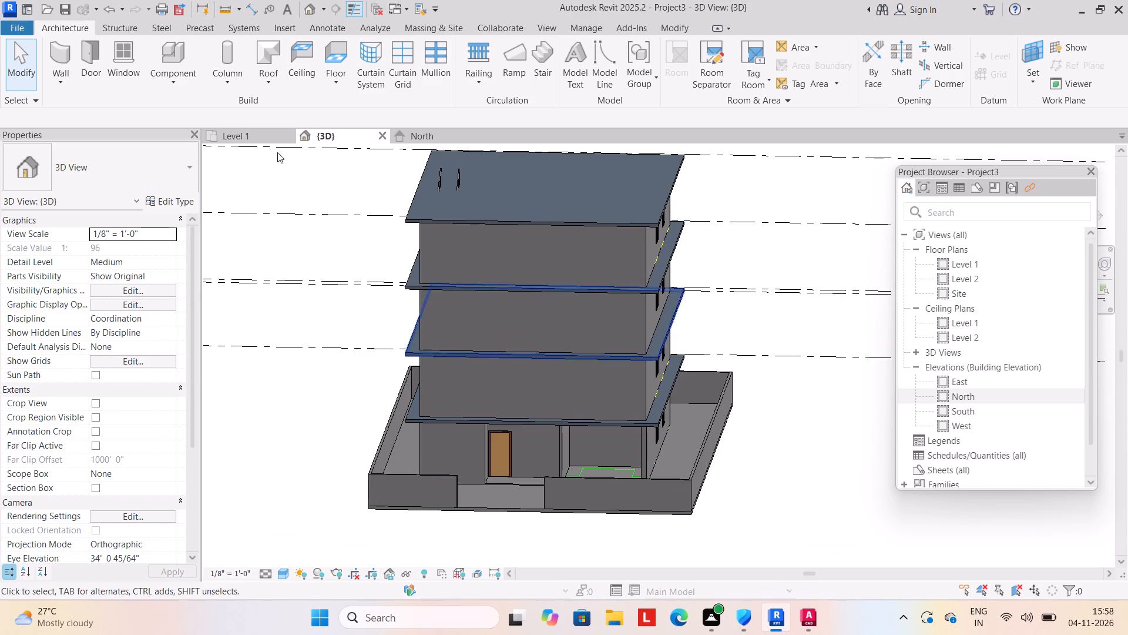
{"action": "left_click", "coordinate": [89, 53]}
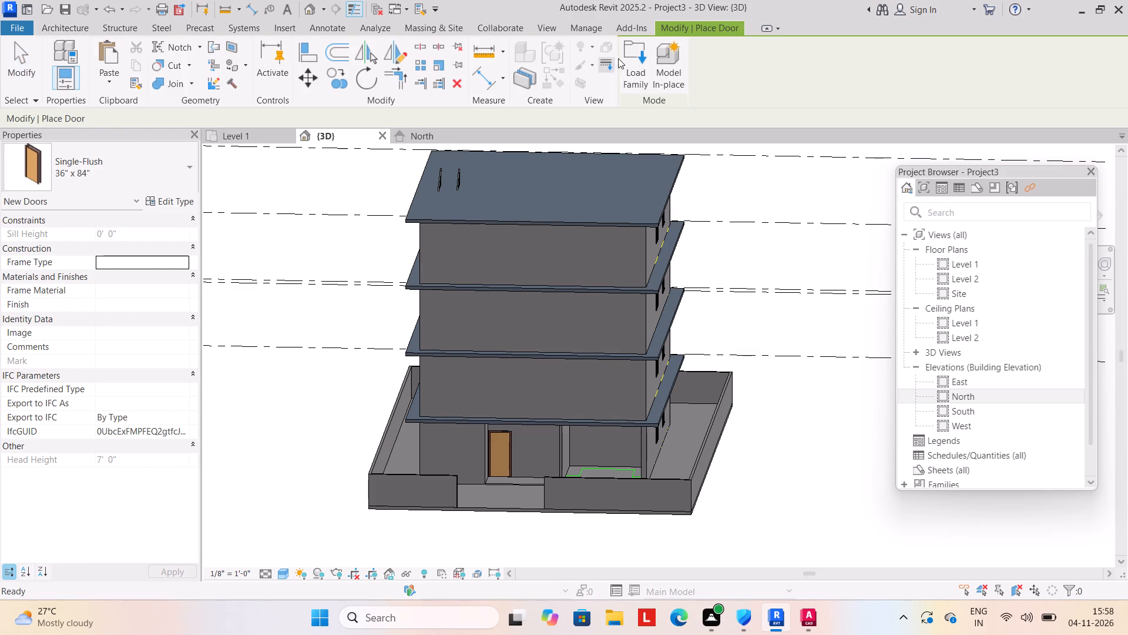
{"action": "left_click", "coordinate": [186, 166]}
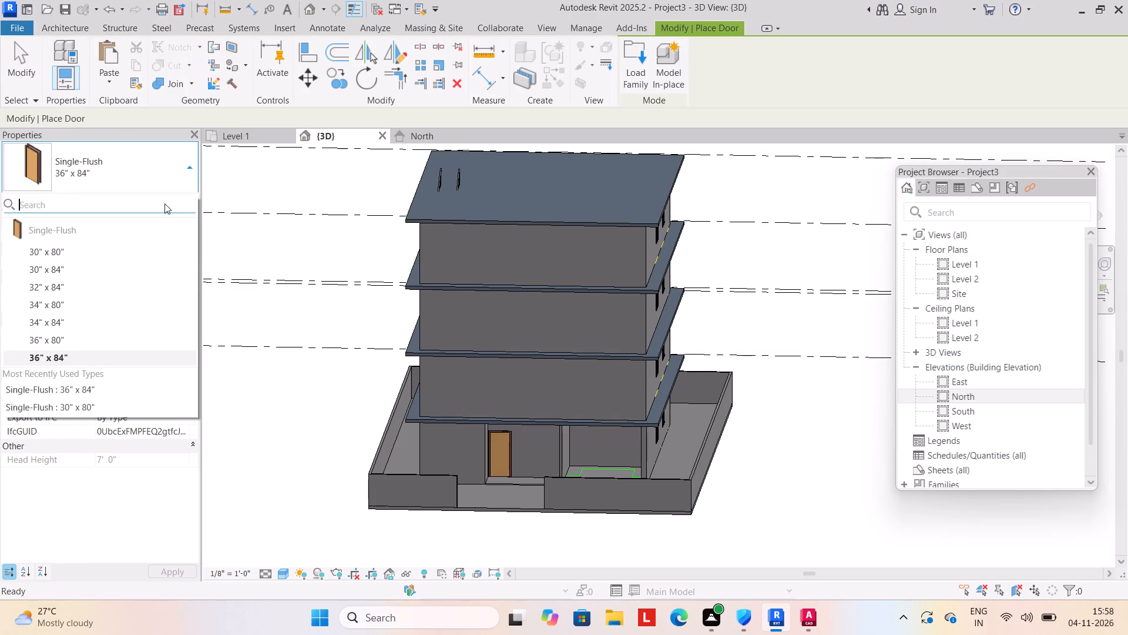
{"action": "left_click", "coordinate": [139, 256]}
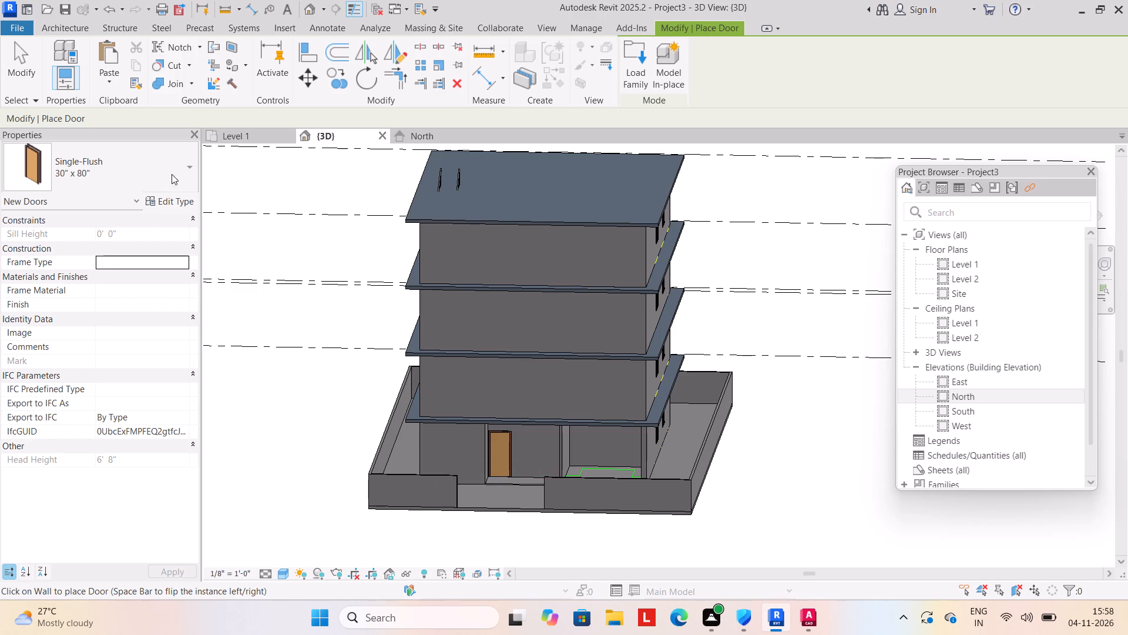
{"action": "left_click", "coordinate": [187, 165]}
{"action": "left_click", "coordinate": [88, 357]}
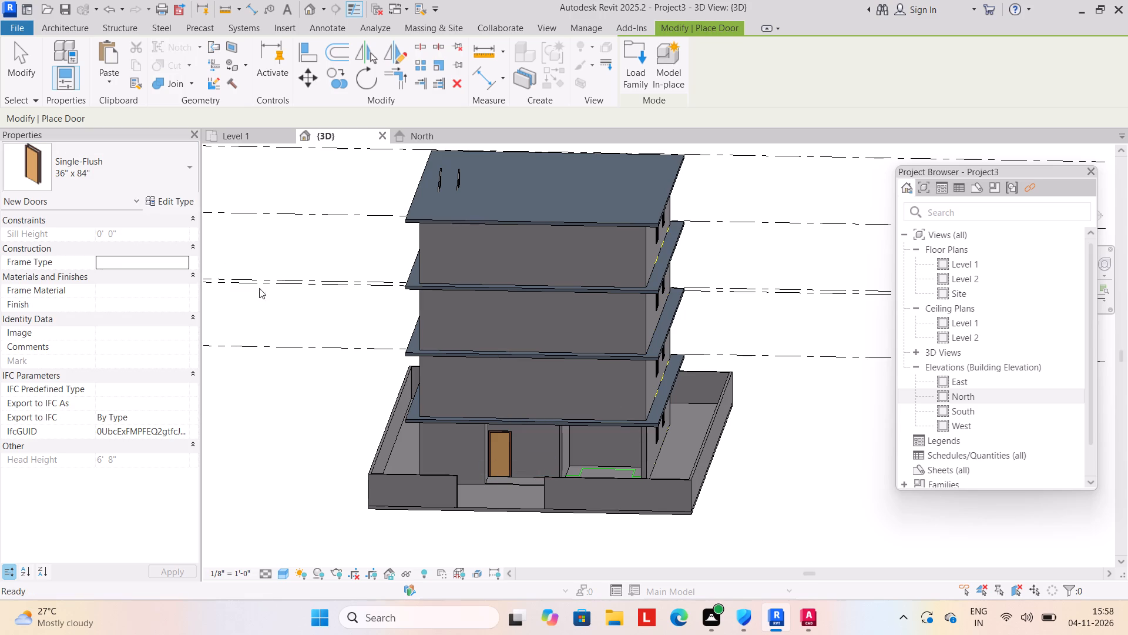
{"action": "left_click", "coordinate": [506, 386]}
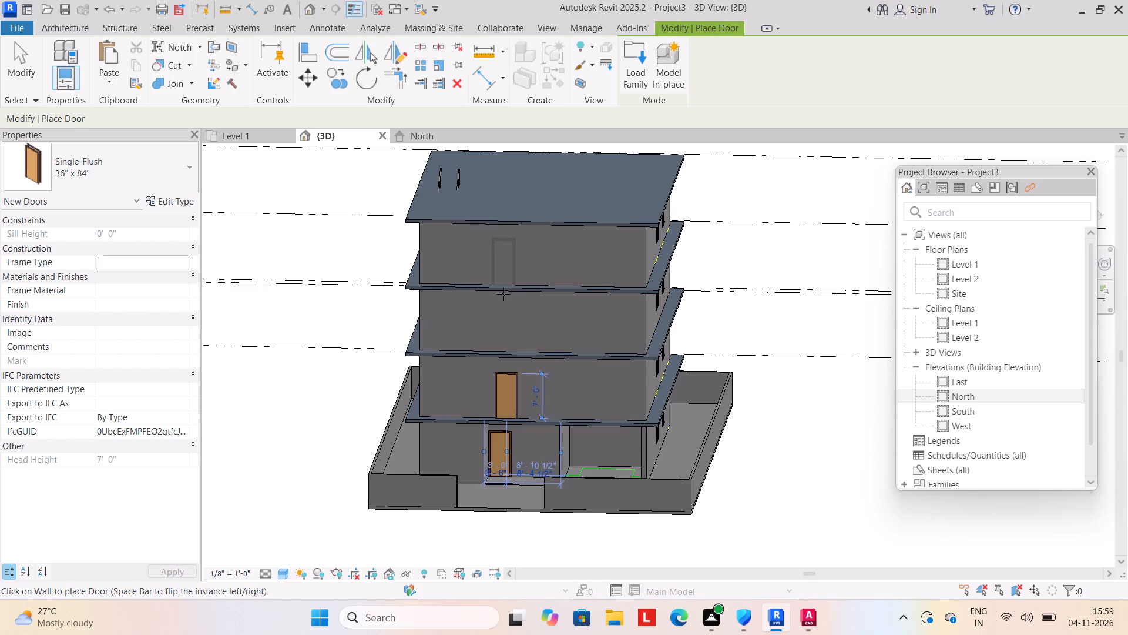
{"action": "left_click", "coordinate": [509, 316]}
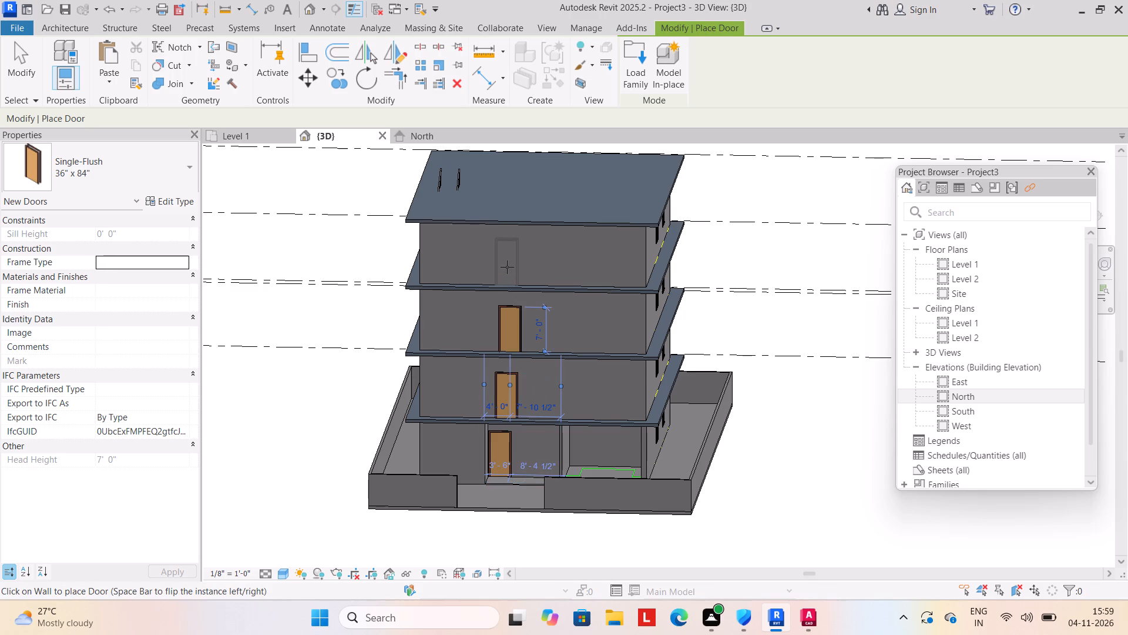
{"action": "left_click", "coordinate": [512, 265]}
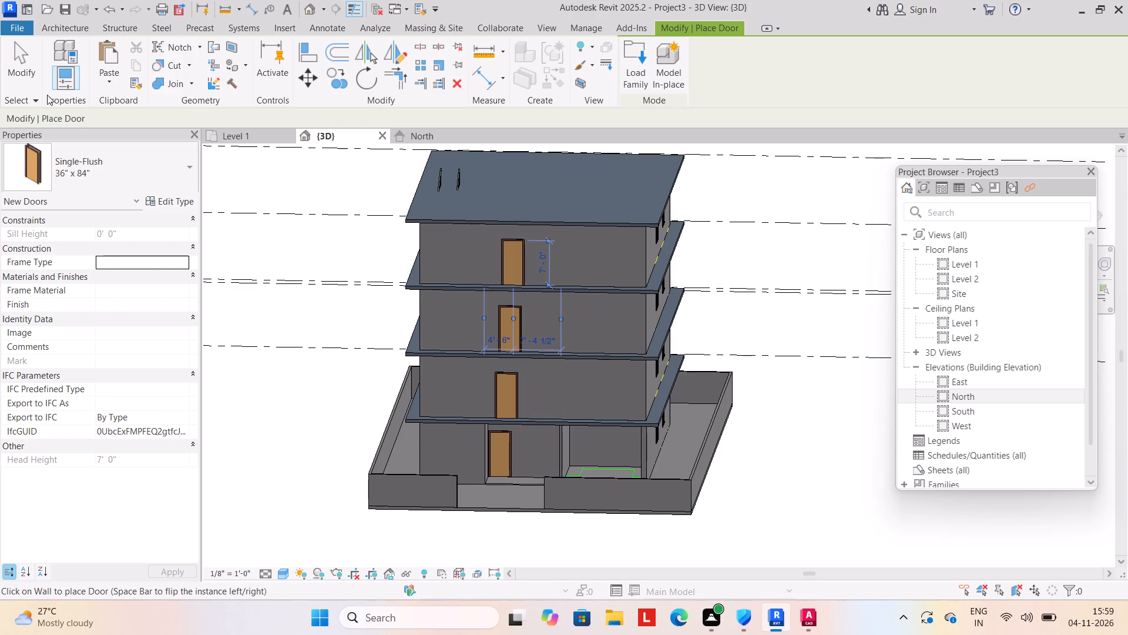
{"action": "left_click", "coordinate": [15, 61]}
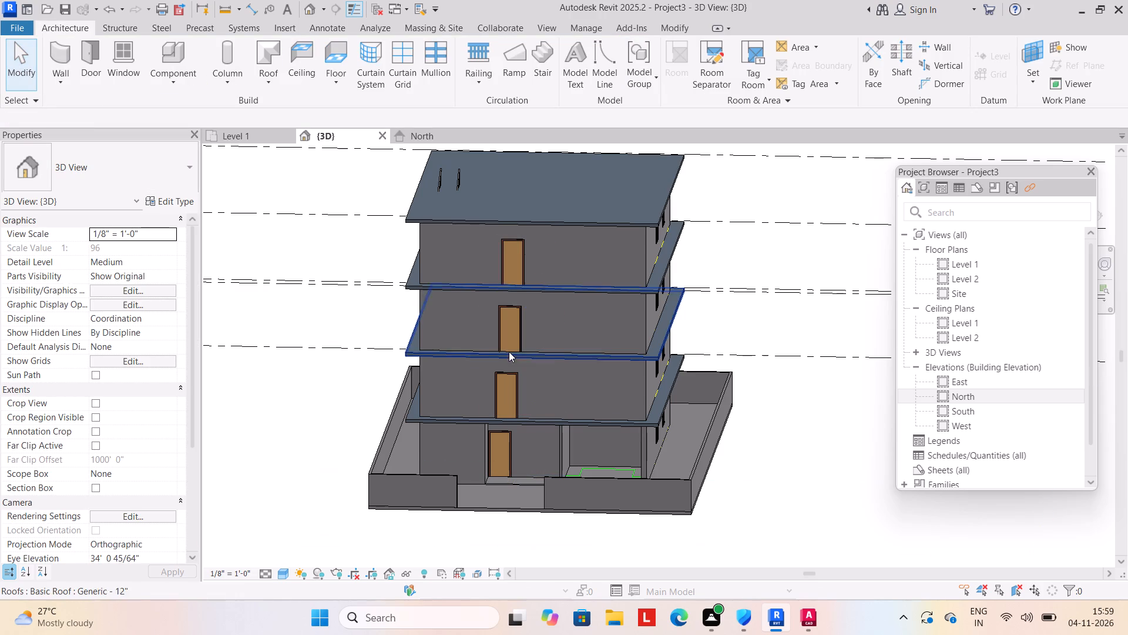
Nudge the Level 4 front door about 6" along its wall toward the kitchen side, in line with the door below.
{"action": "left_click", "coordinate": [499, 319]}
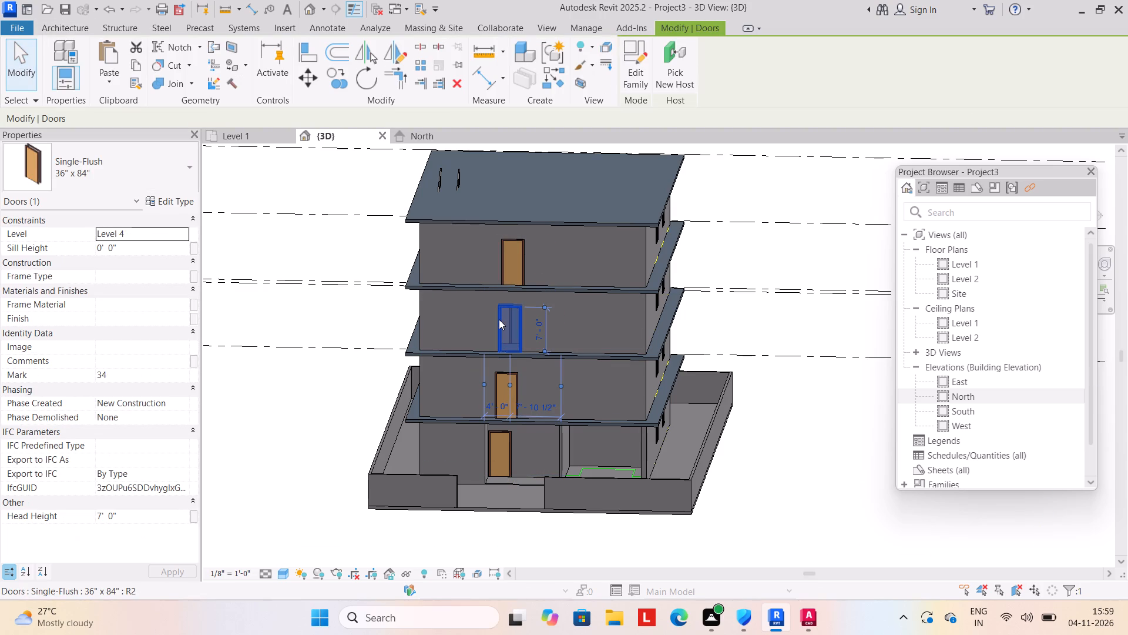
{"action": "key", "text": "Left"}
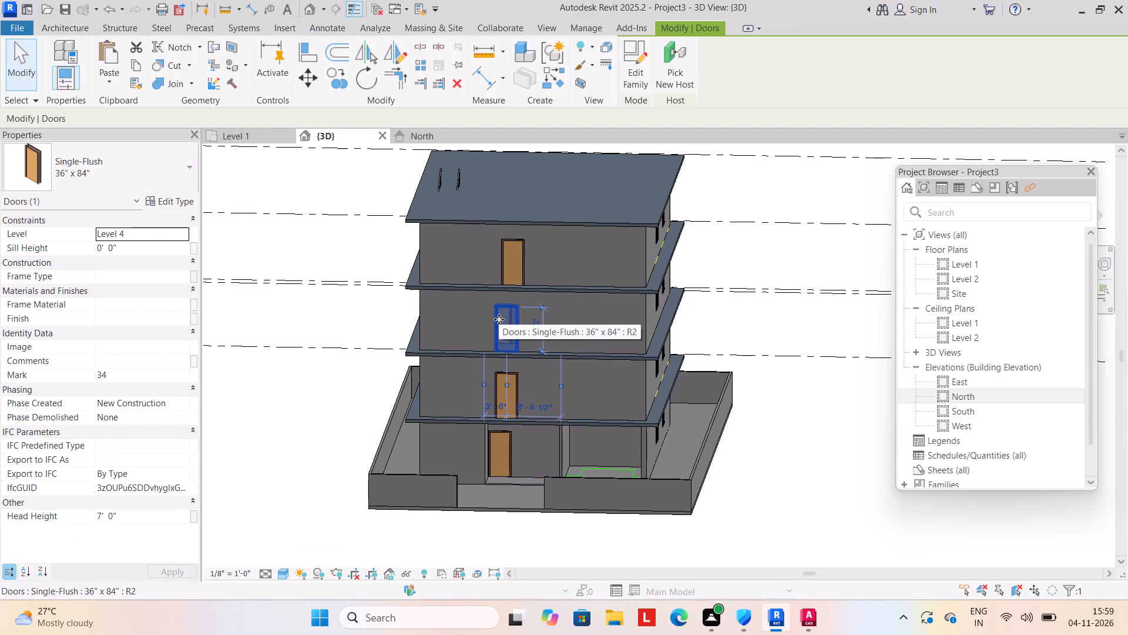
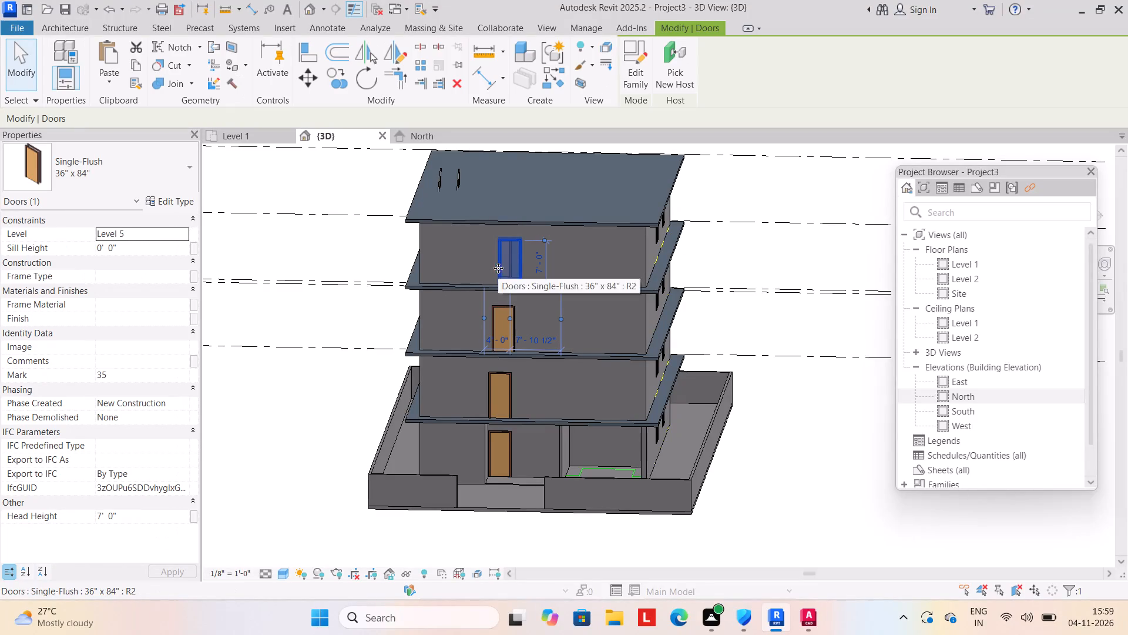
Nudge the Level 5 front door along its wall toward the kitchen side, closer in line with the door below.
{"action": "key", "text": "Left"}
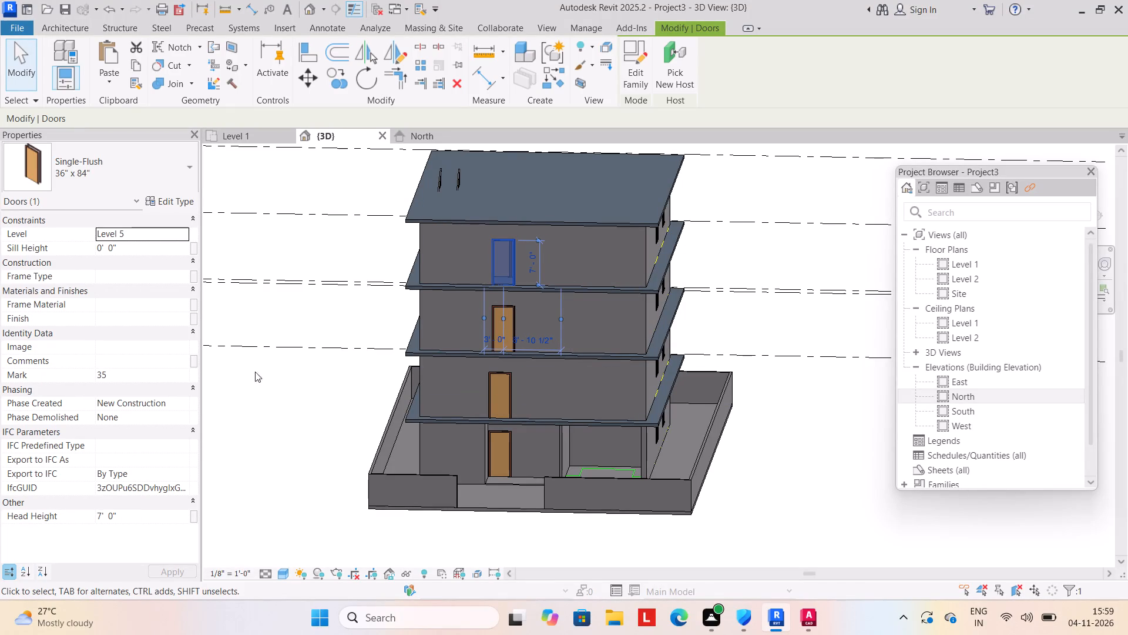
{"action": "left_click", "coordinate": [323, 415]}
{"action": "scroll", "coordinate": [328, 412], "scroll_direction": "down", "scroll_amount": 3}
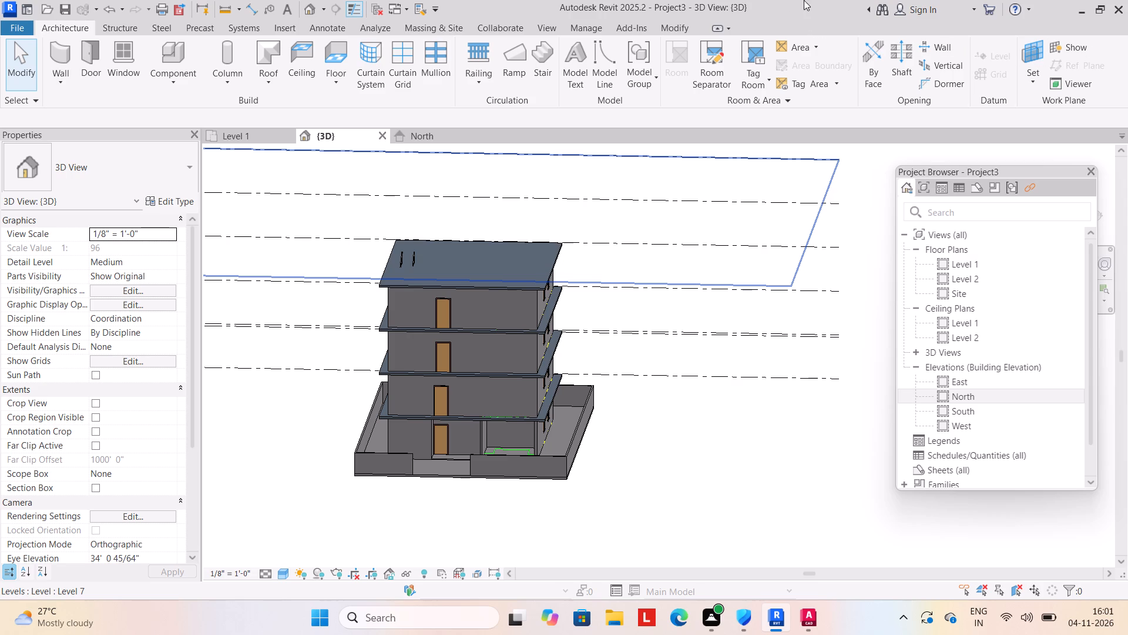
On the Level 1 plan, create a Handrail - Rectangular railing along a rectangular path offset 2' outside the building's outer wall corners.
{"action": "left_click", "coordinate": [244, 138]}
{"action": "scroll", "coordinate": [302, 350], "scroll_direction": "down", "scroll_amount": 6}
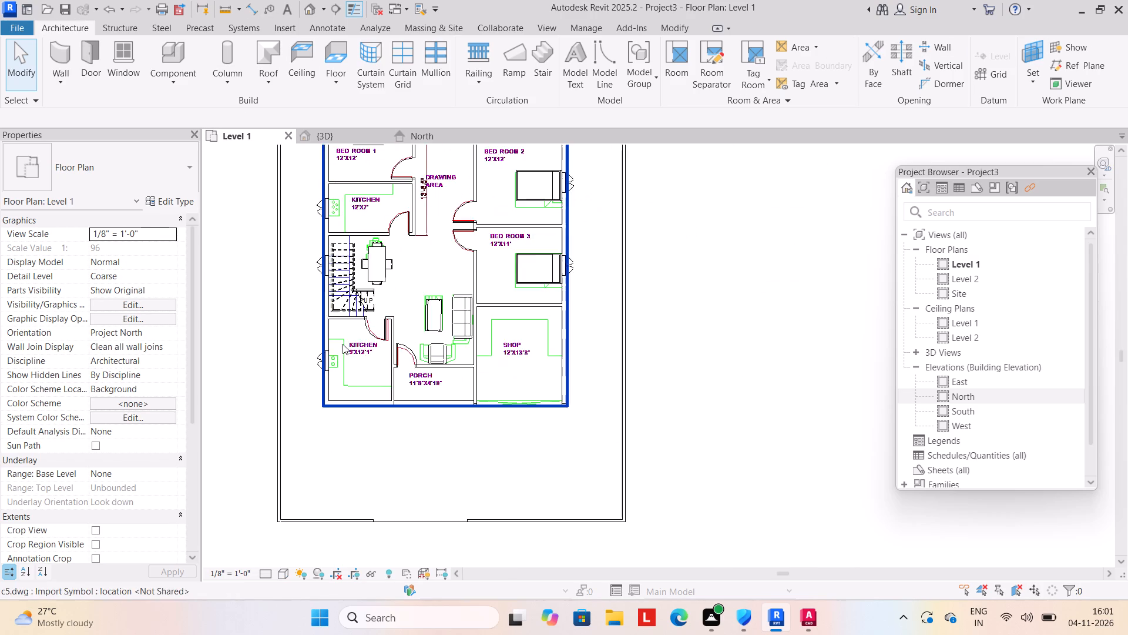
{"action": "middle_click_drag", "start_coordinate": [343, 344], "coordinate": [343, 375]}
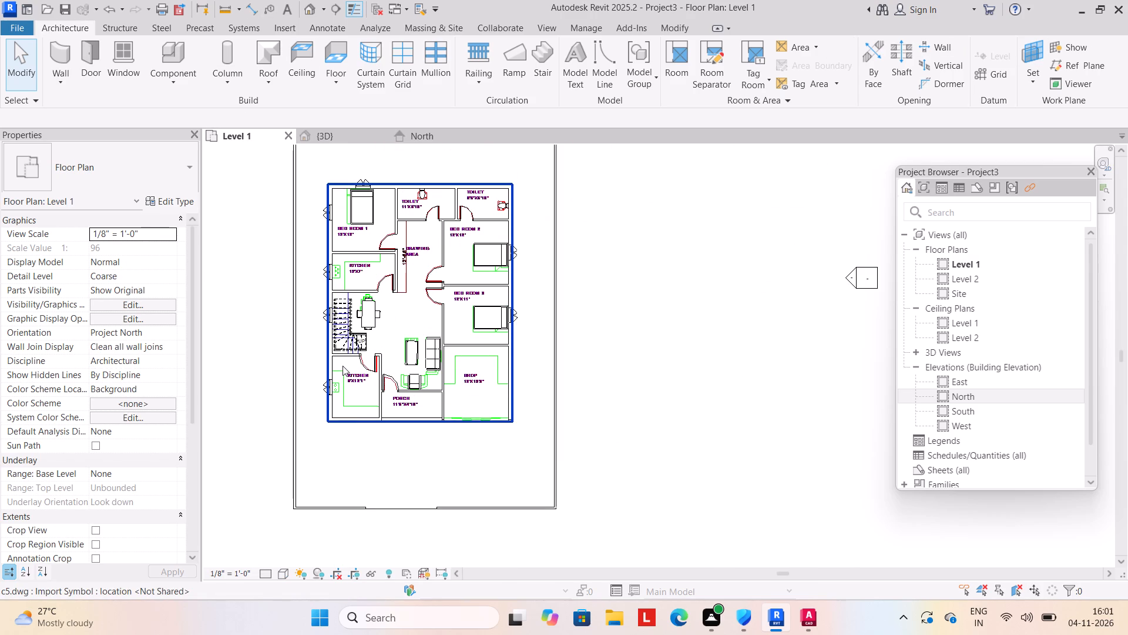
{"action": "scroll", "coordinate": [343, 362], "scroll_direction": "down", "scroll_amount": 1}
{"action": "middle_click_drag", "start_coordinate": [343, 362], "coordinate": [343, 372]}
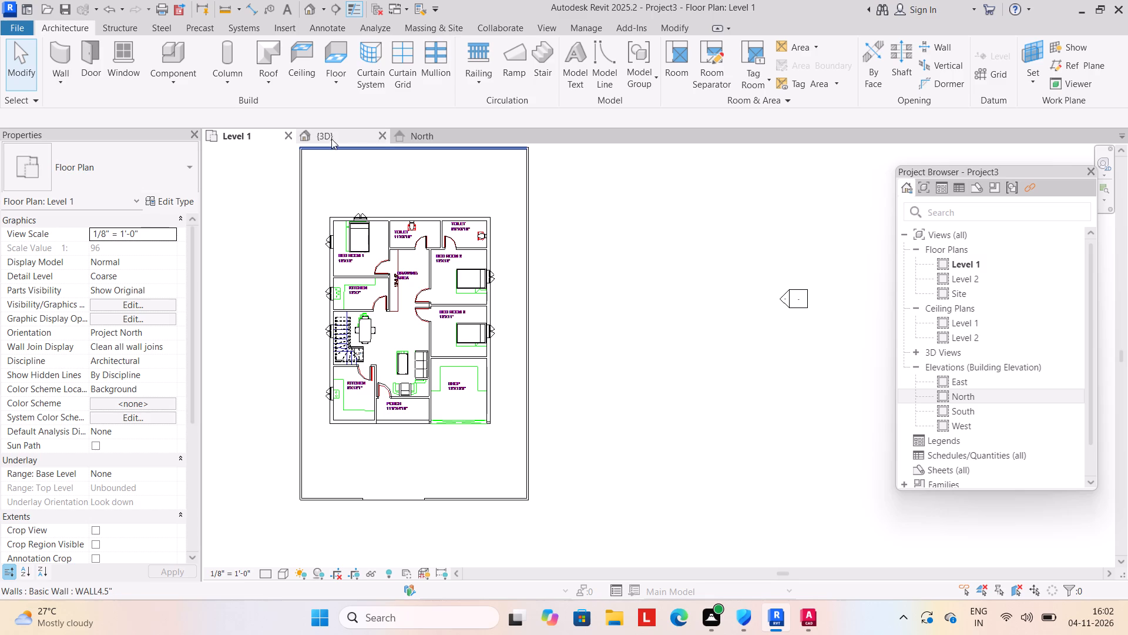
{"action": "left_click", "coordinate": [472, 76]}
{"action": "left_click", "coordinate": [489, 103]}
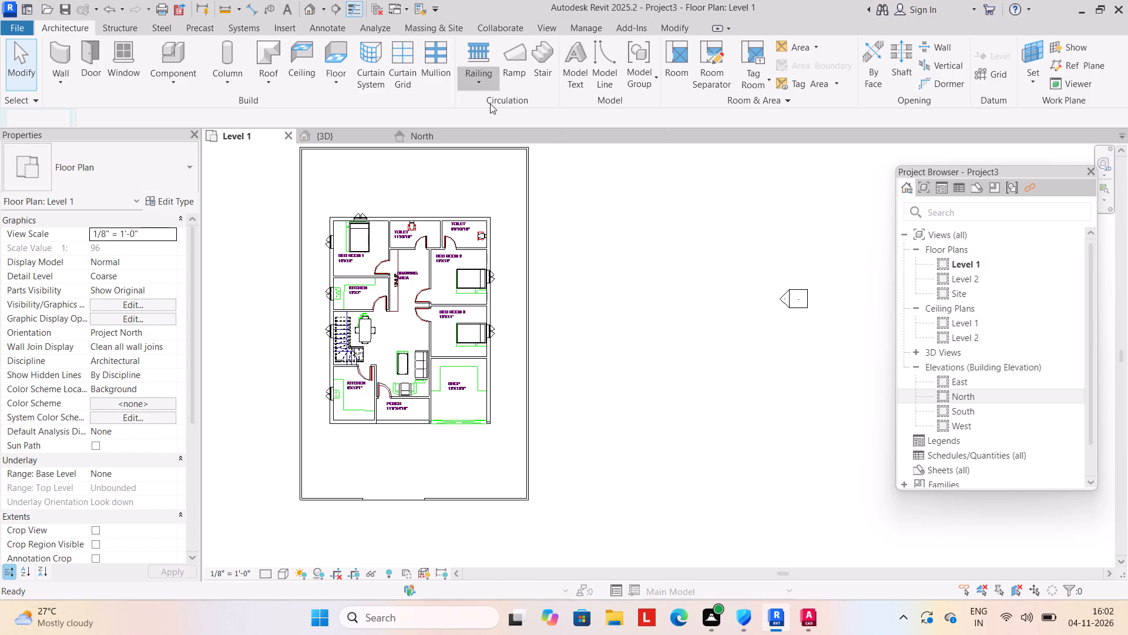
{"action": "left_click", "coordinate": [680, 44]}
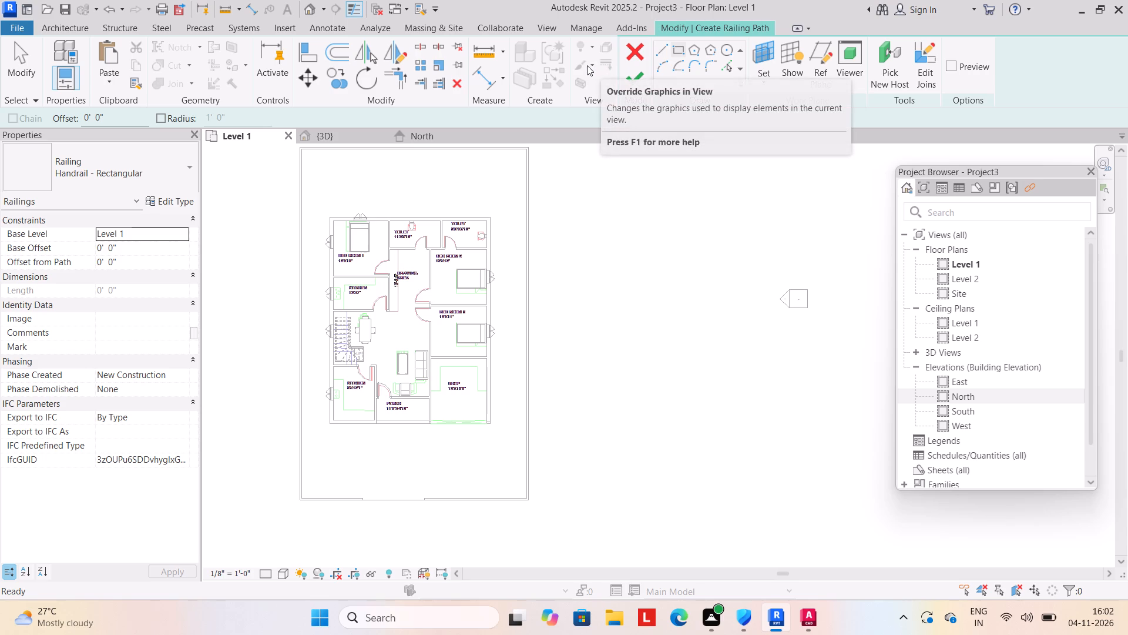
{"action": "left_click", "coordinate": [123, 117]}
{"action": "key", "text": "BackSpace"}
{"action": "key", "text": "BackSpace"}
{"action": "key", "text": "BackSpace"}
{"action": "key", "text": "BackSpace"}
{"action": "key", "text": "BackSpace"}
{"action": "key", "text": "BackSpace"}
{"action": "key", "text": "BackSpace"}
{"action": "key", "text": "BackSpace"}
{"action": "key", "text": "BackSpace"}
{"action": "key", "text": "BackSpace"}
{"action": "key", "text": "BackSpace"}
{"action": "key", "text": "BackSpace"}
{"action": "key", "text": "BackSpace"}
{"action": "key", "text": "BackSpace"}
{"action": "key", "text": "BackSpace"}
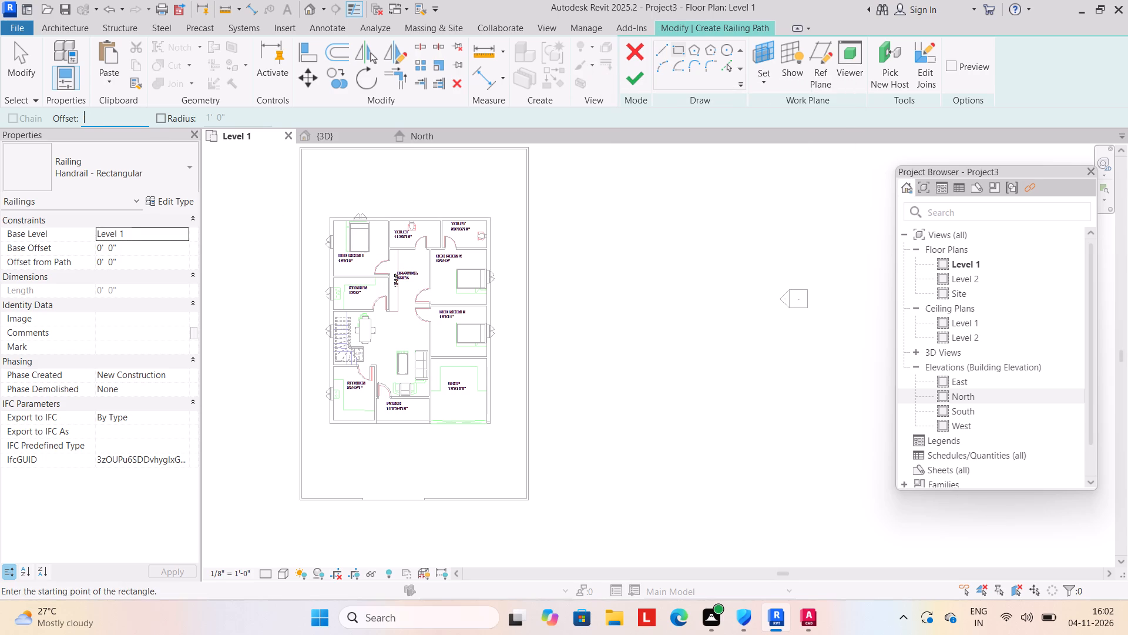
{"action": "type", "text": "2'"}
{"action": "key", "text": "Return"}
{"action": "left_click", "coordinate": [331, 215]}
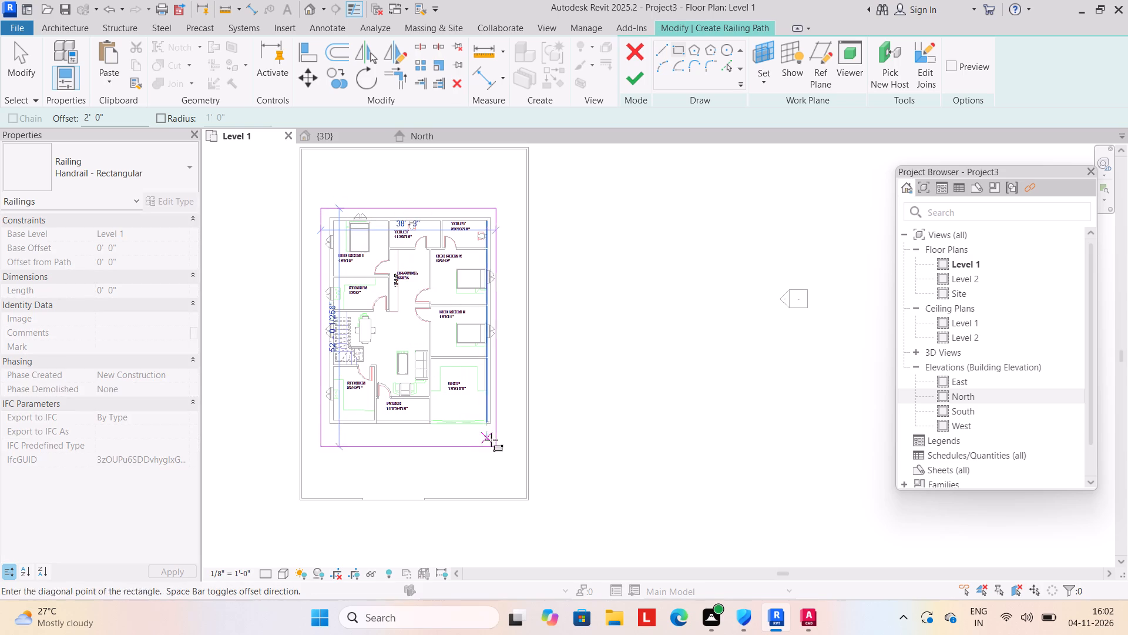
{"action": "scroll", "coordinate": [493, 422], "scroll_direction": "up", "scroll_amount": 5}
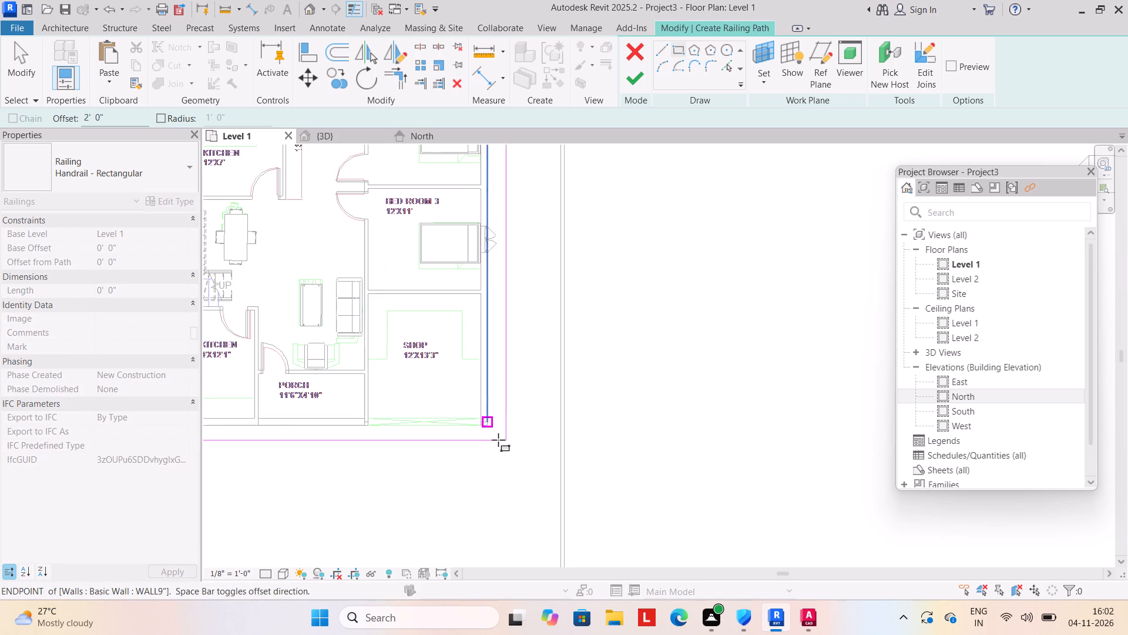
{"action": "left_click", "coordinate": [490, 427]}
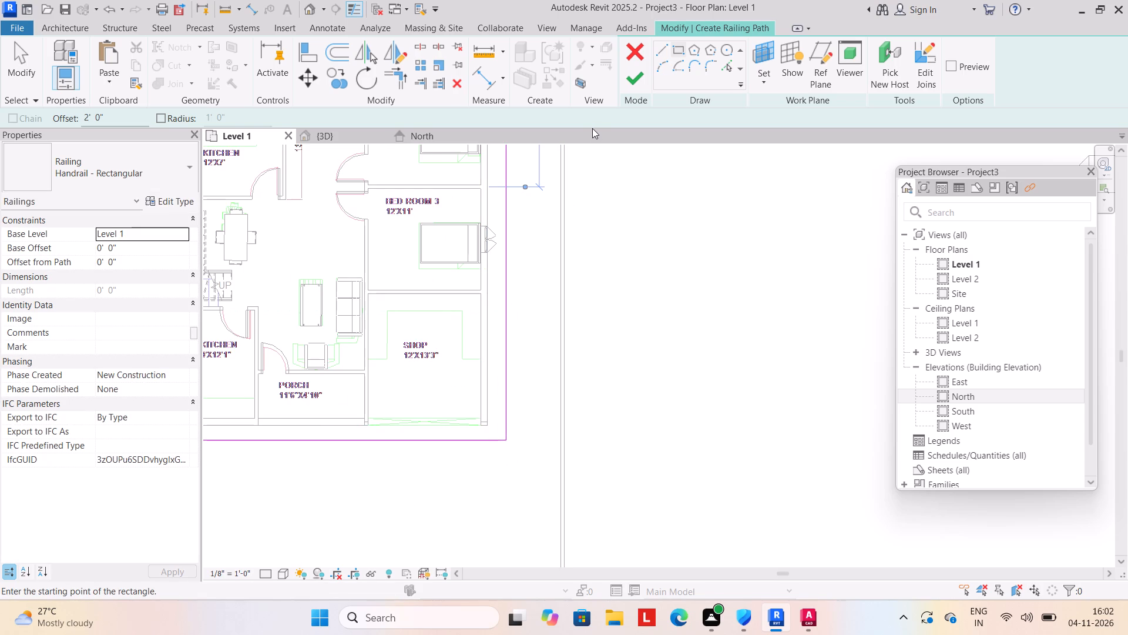
{"action": "left_click", "coordinate": [630, 86]}
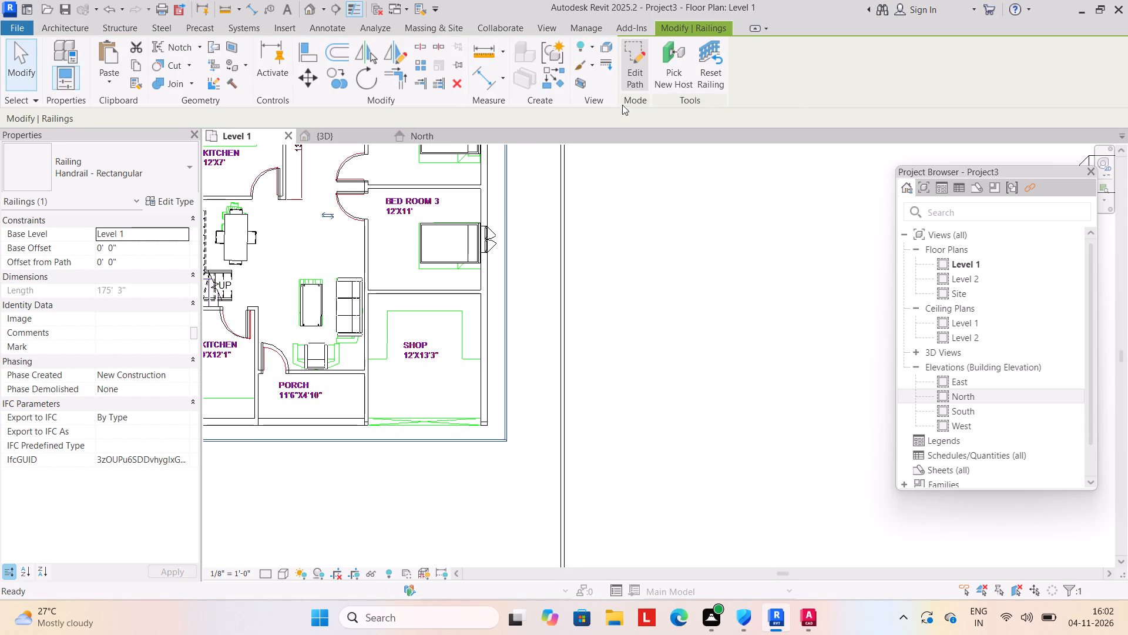
Set the new railing's base level to Level 2.
{"action": "scroll", "coordinate": [533, 202], "scroll_direction": "down", "scroll_amount": 3}
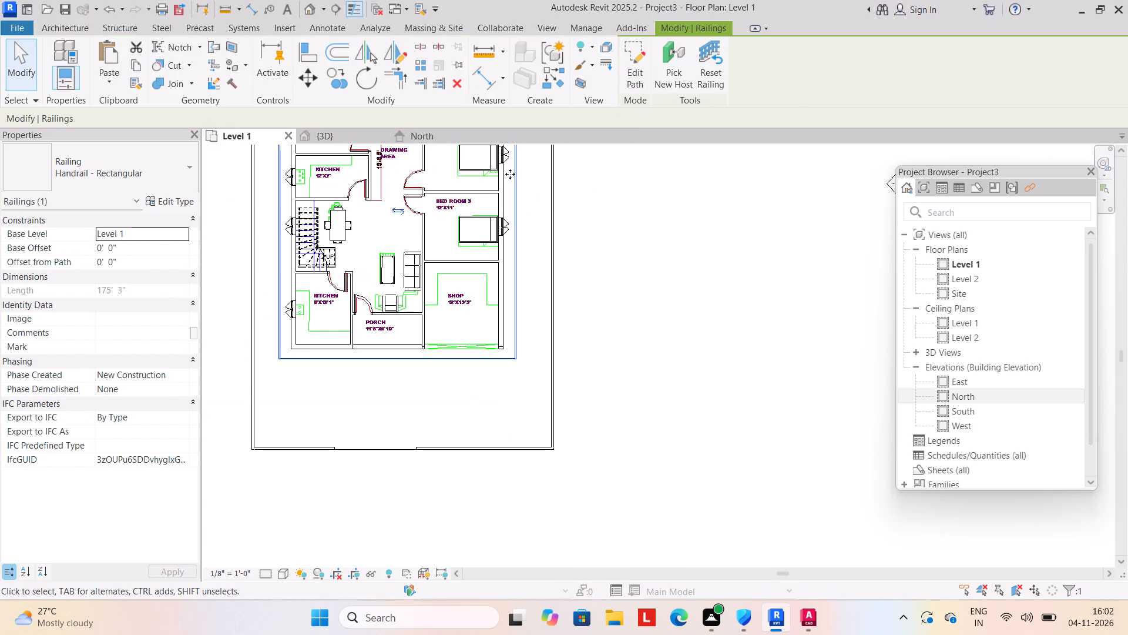
{"action": "scroll", "coordinate": [508, 174], "scroll_direction": "down", "scroll_amount": 2}
{"action": "middle_click_drag", "start_coordinate": [499, 177], "coordinate": [523, 223]}
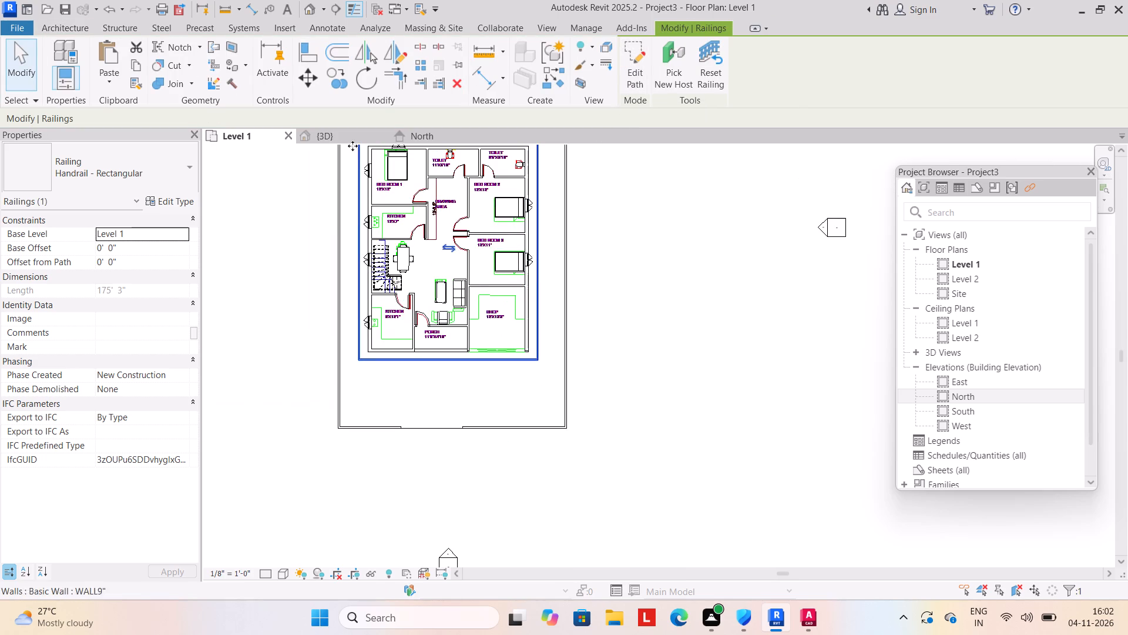
{"action": "left_click", "coordinate": [180, 234]}
{"action": "left_click", "coordinate": [148, 266]}
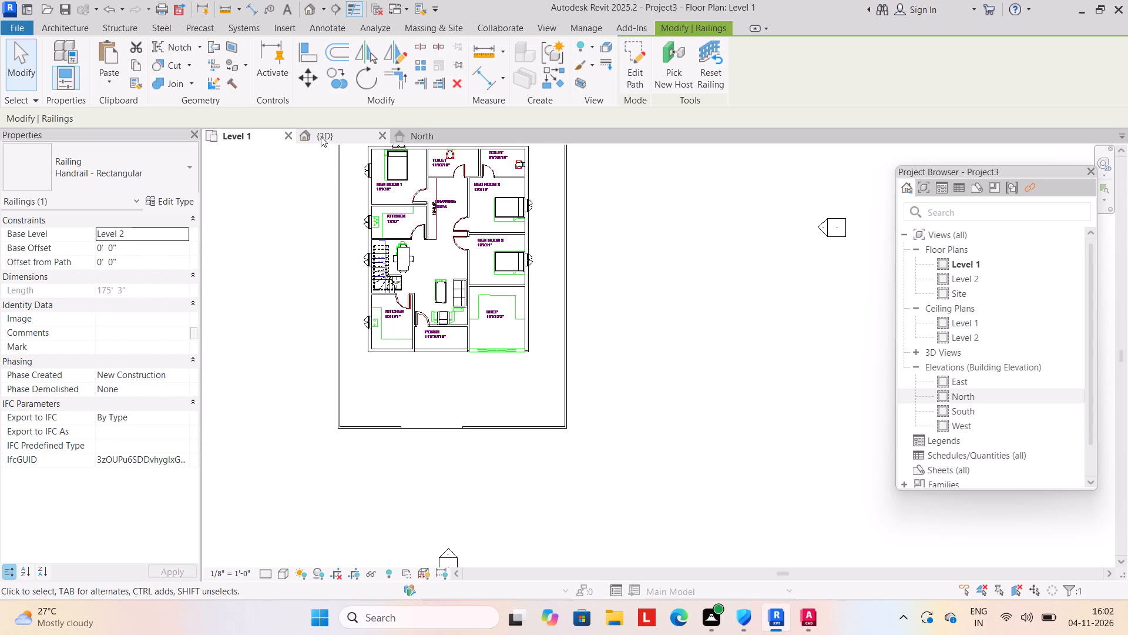
In the 3D view, select the railing around the Level 2 slab edge.
{"action": "left_click", "coordinate": [321, 136]}
{"action": "left_click", "coordinate": [281, 415]}
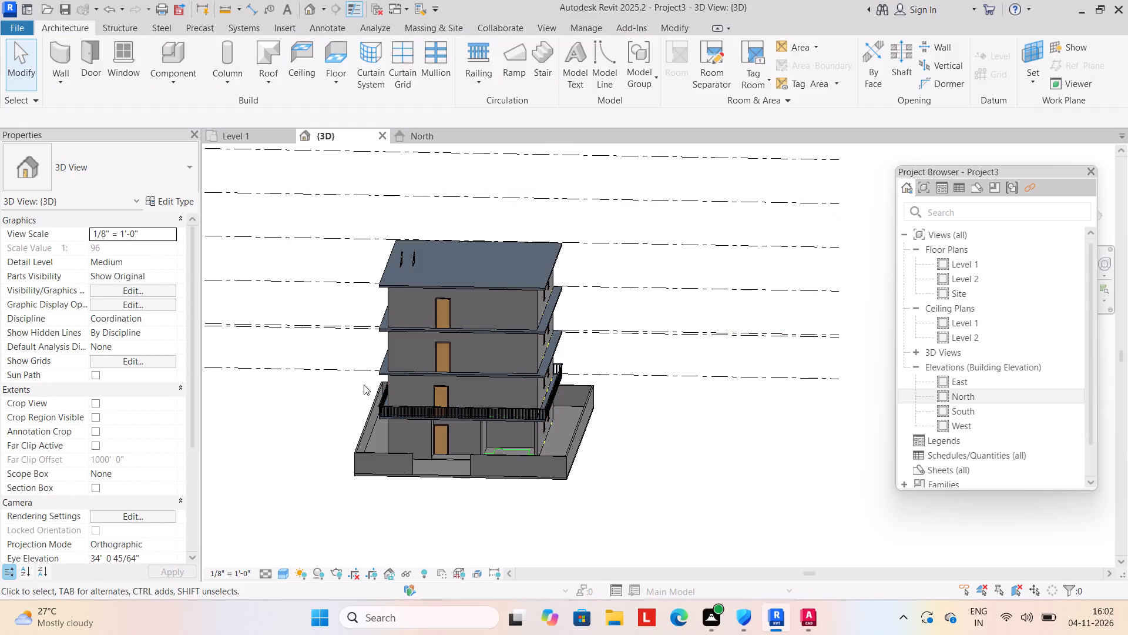
{"action": "left_click", "coordinate": [381, 403]}
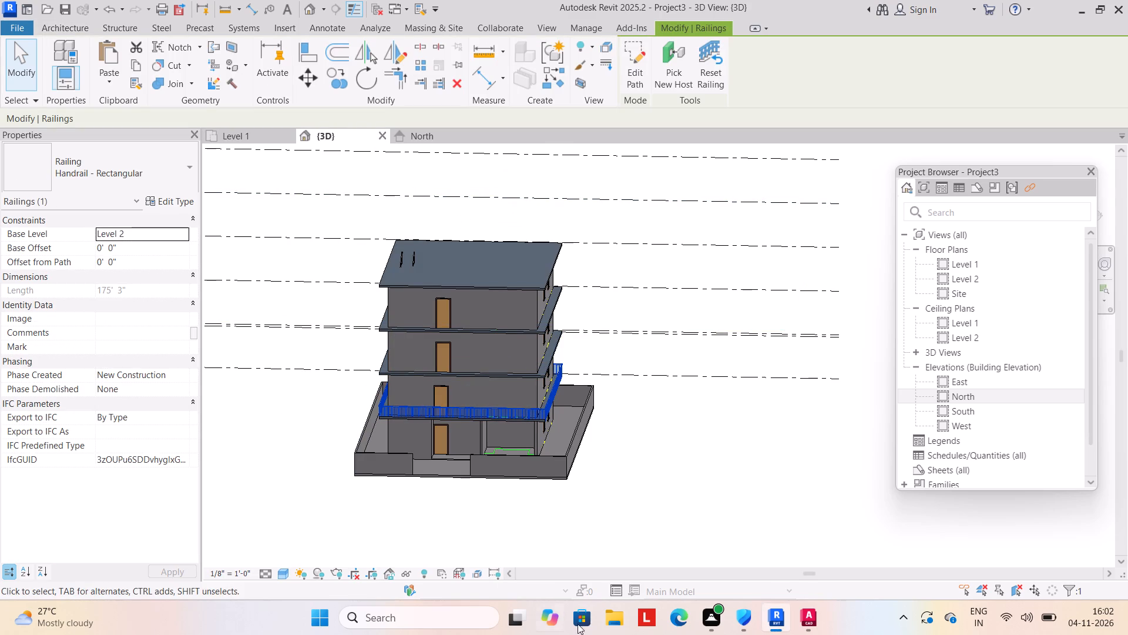
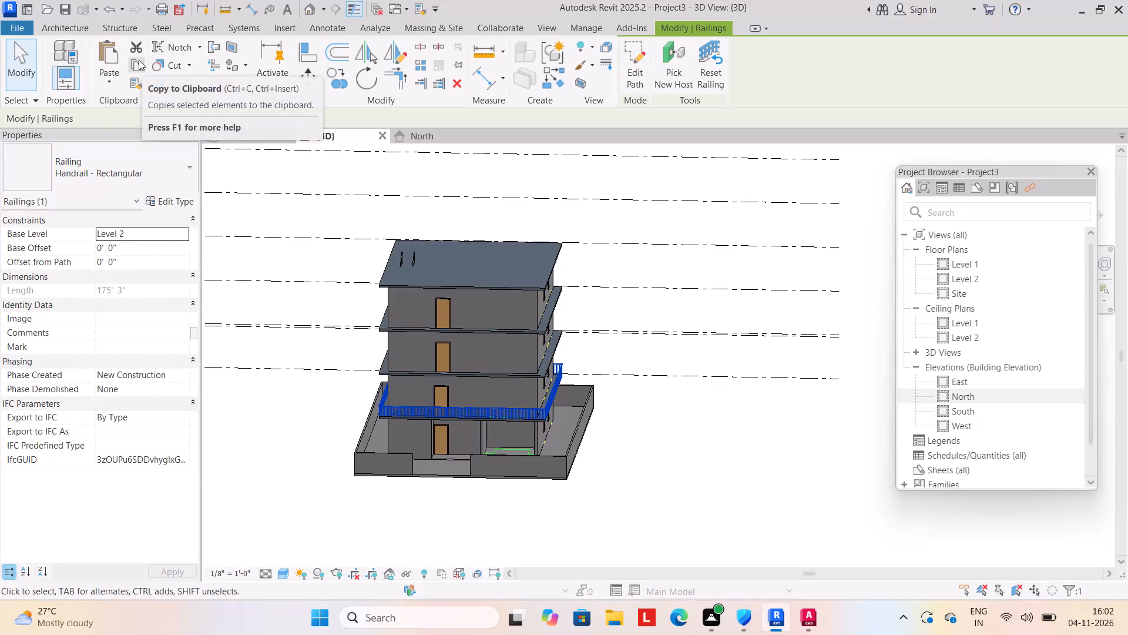
Copy the Level 2 perimeter railing and paste it aligned to Levels 3, 4, 5 and 6.
{"action": "left_click", "coordinate": [139, 60]}
{"action": "left_click", "coordinate": [97, 82]}
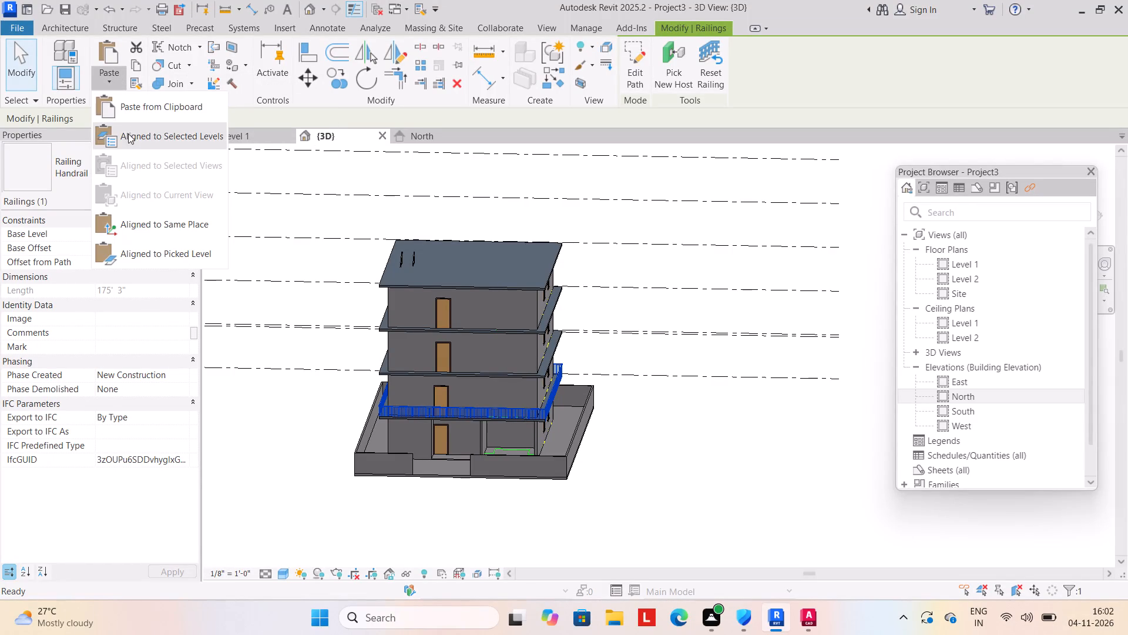
{"action": "left_click", "coordinate": [132, 138]}
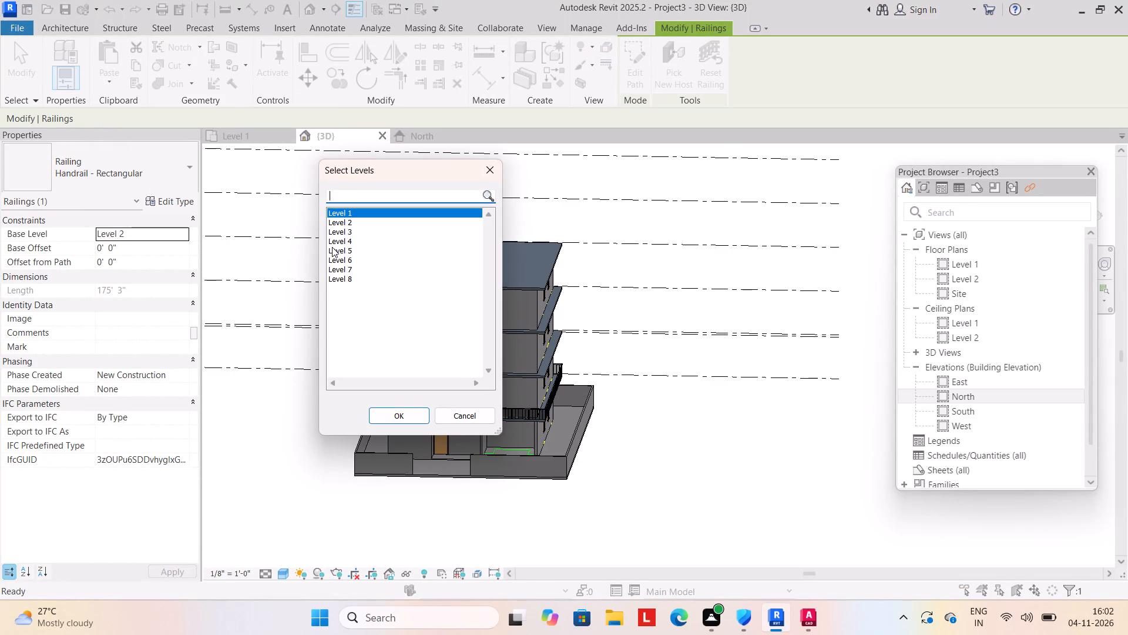
{"action": "left_click_drag", "start_coordinate": [348, 233], "coordinate": [350, 250]}
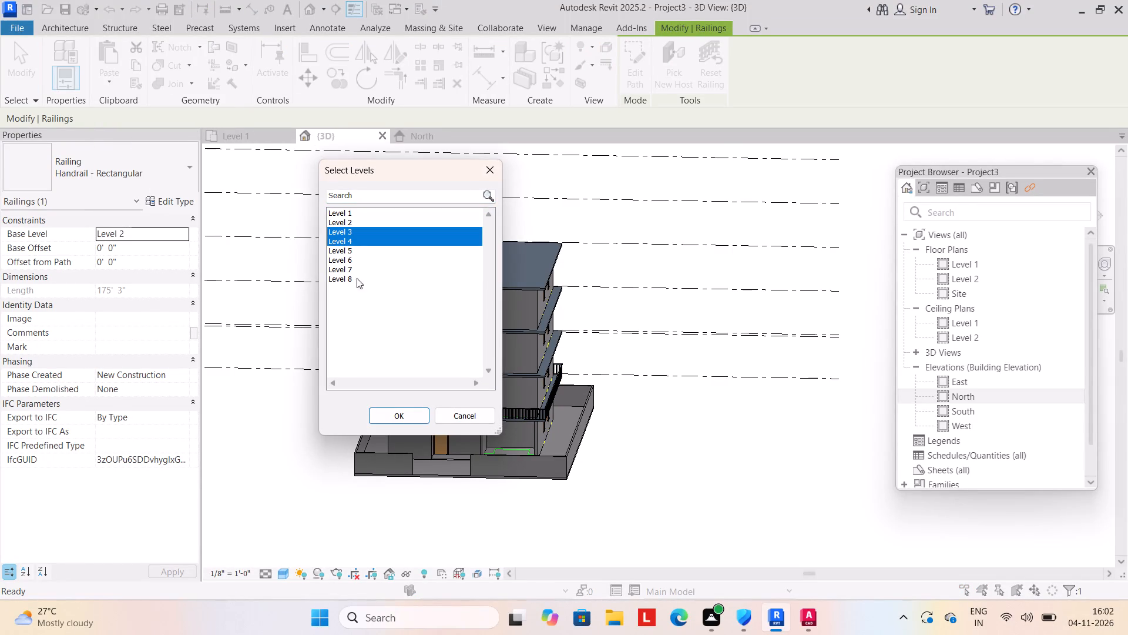
{"action": "left_click_drag", "start_coordinate": [354, 228], "coordinate": [357, 239]}
{"action": "left_click_drag", "start_coordinate": [357, 239], "coordinate": [357, 259]}
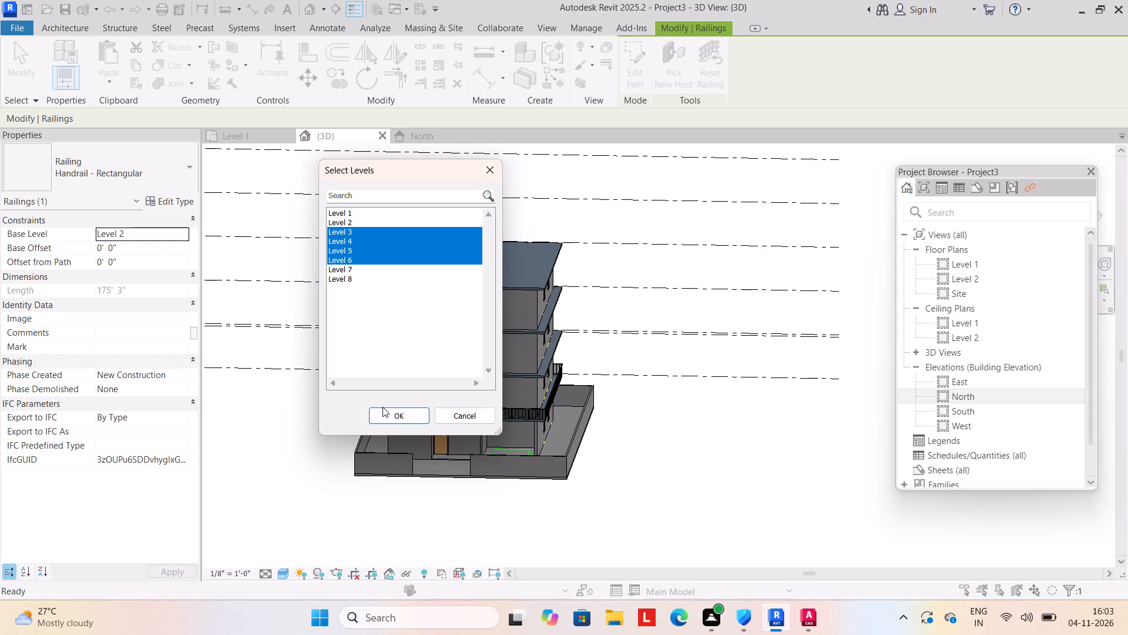
{"action": "left_click", "coordinate": [382, 412]}
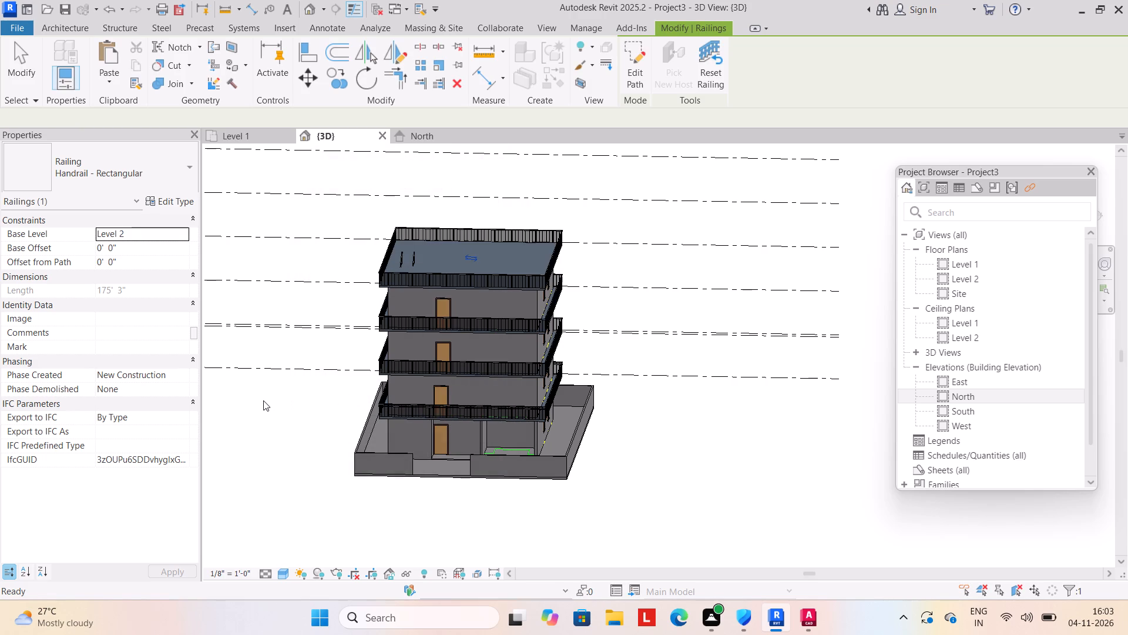
{"action": "left_click", "coordinate": [263, 400]}
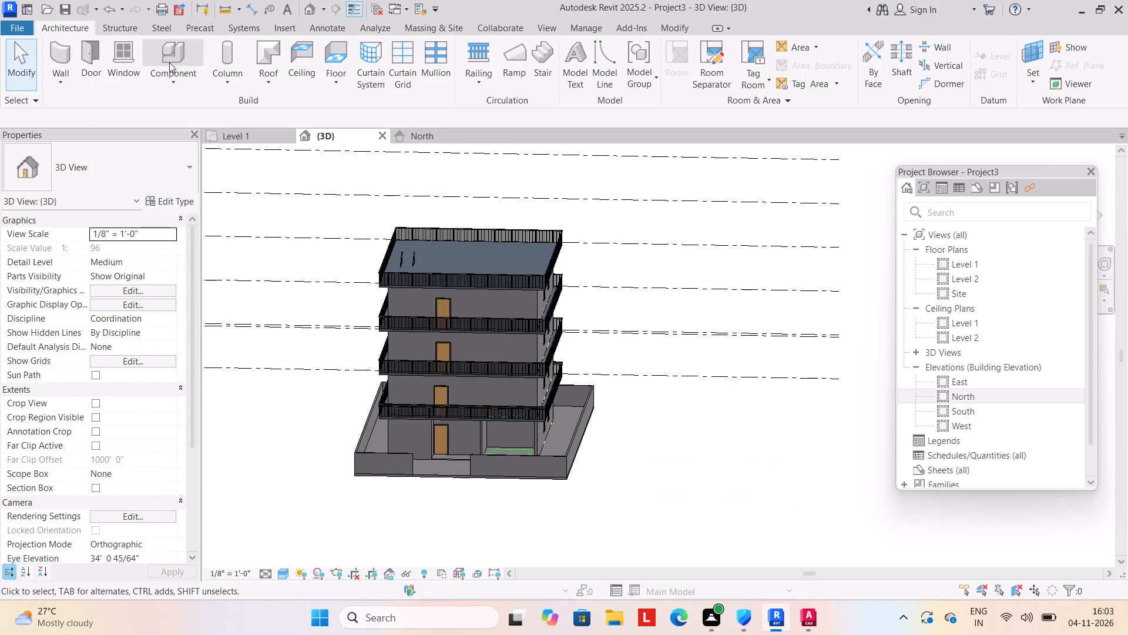
Load the double-leaf gate family gate_7956.0002 from the Gate folder in SHUBHAM CITY for component placement.
{"action": "left_click", "coordinate": [177, 83]}
{"action": "left_click", "coordinate": [199, 111]}
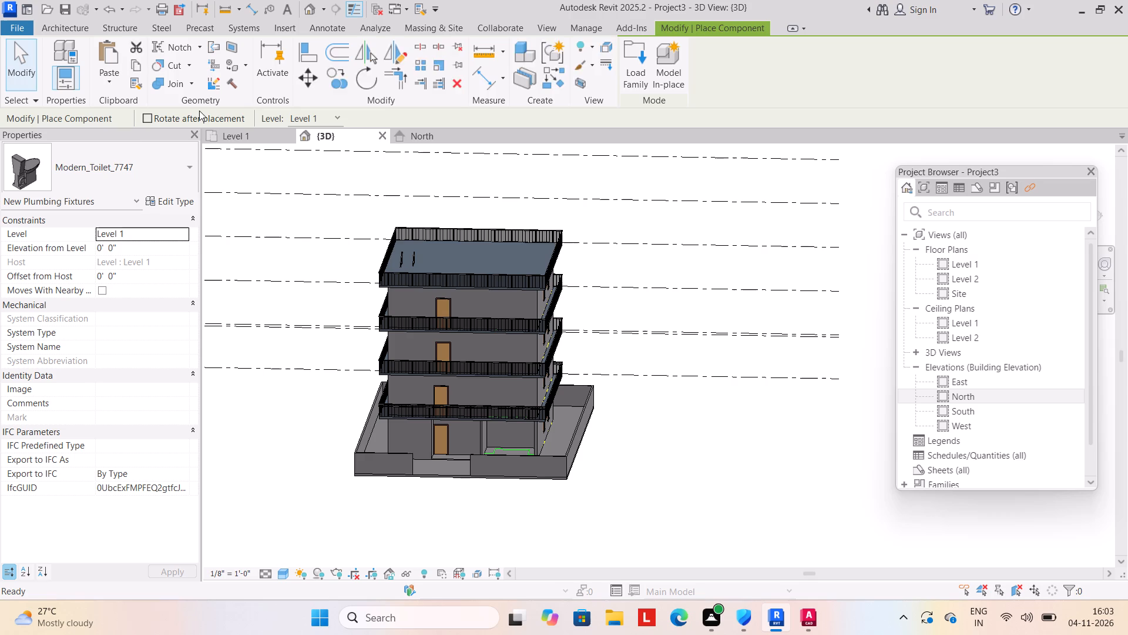
{"action": "left_click", "coordinate": [637, 68]}
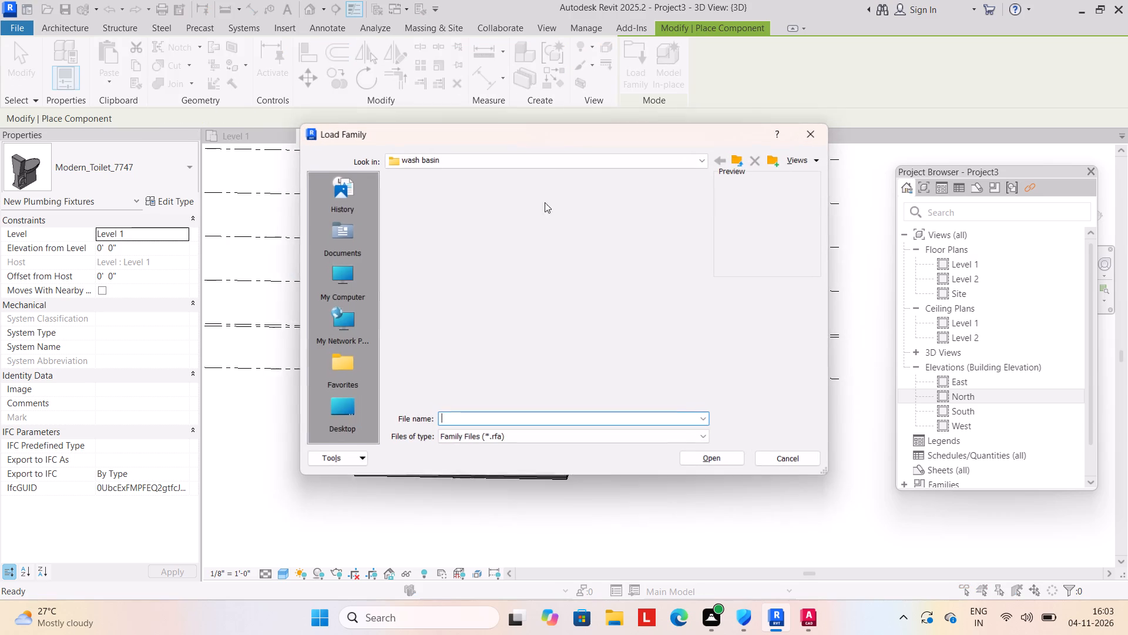
{"action": "scroll", "coordinate": [517, 278], "scroll_direction": "down", "scroll_amount": 4}
{"action": "left_click", "coordinate": [737, 165]}
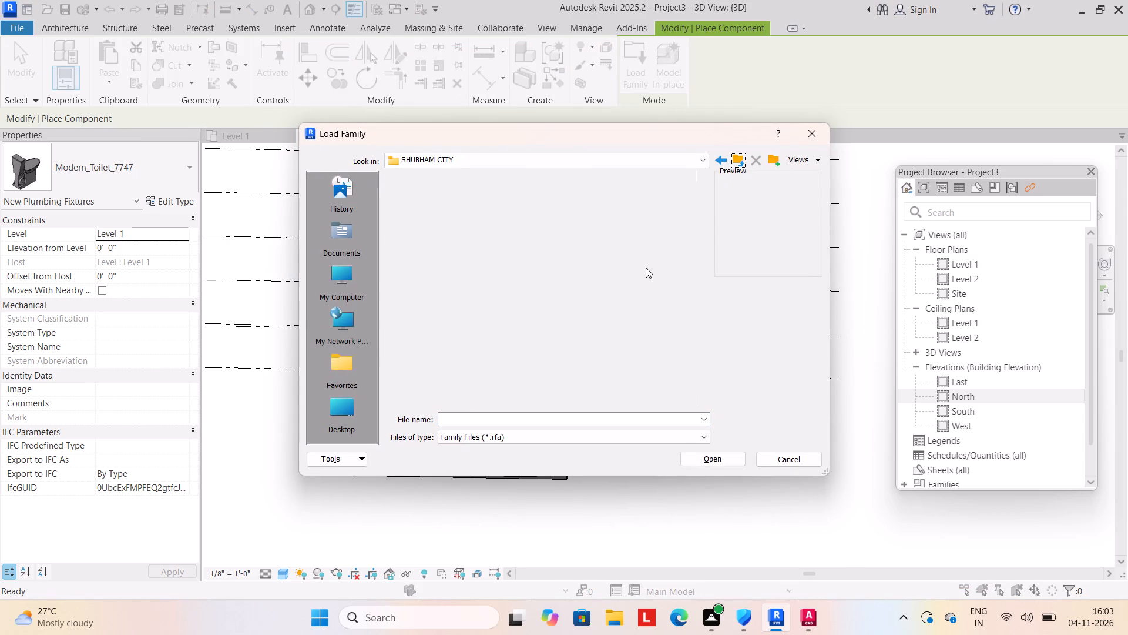
{"action": "scroll", "coordinate": [577, 318], "scroll_direction": "down", "scroll_amount": 5}
{"action": "double_click", "coordinate": [412, 219]}
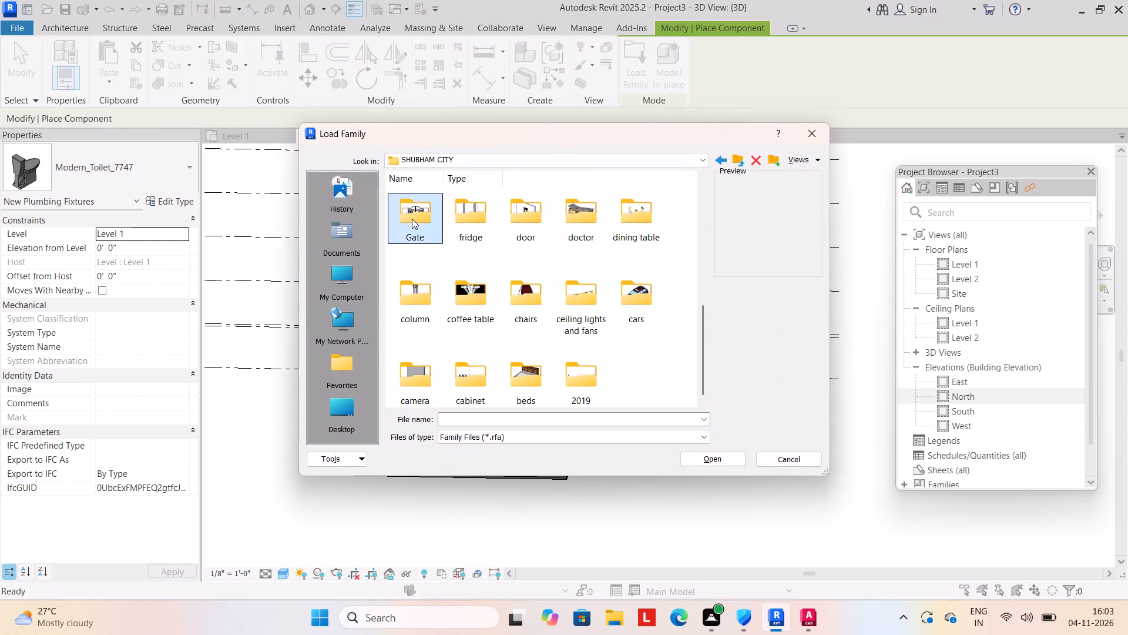
{"action": "scroll", "coordinate": [468, 268], "scroll_direction": "down", "scroll_amount": 6}
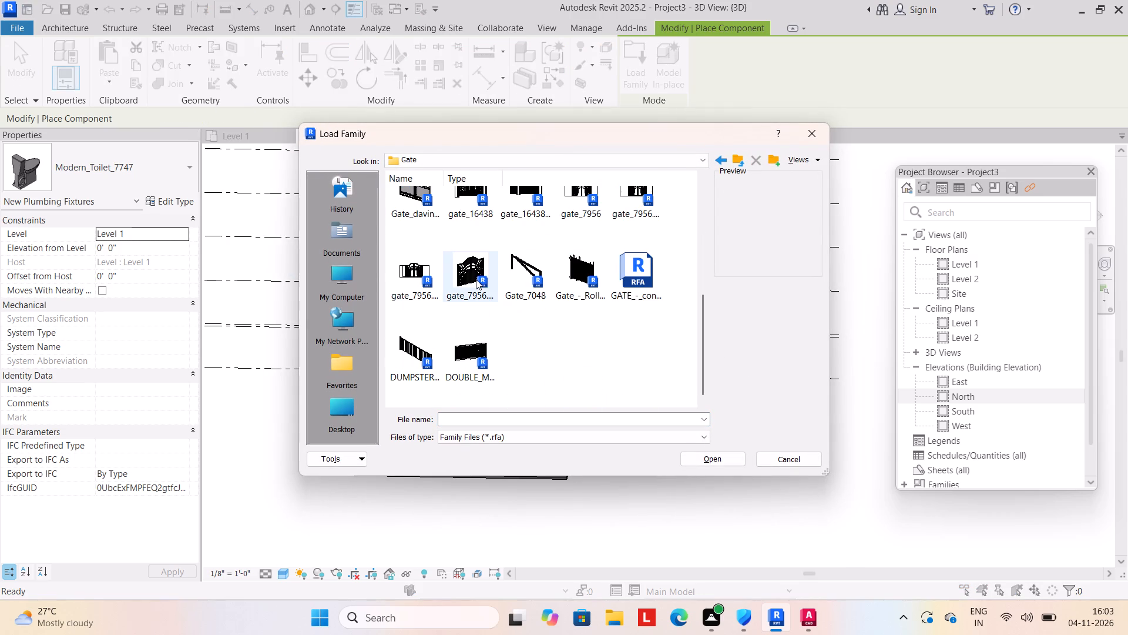
{"action": "left_click", "coordinate": [474, 278]}
{"action": "left_click", "coordinate": [714, 459]}
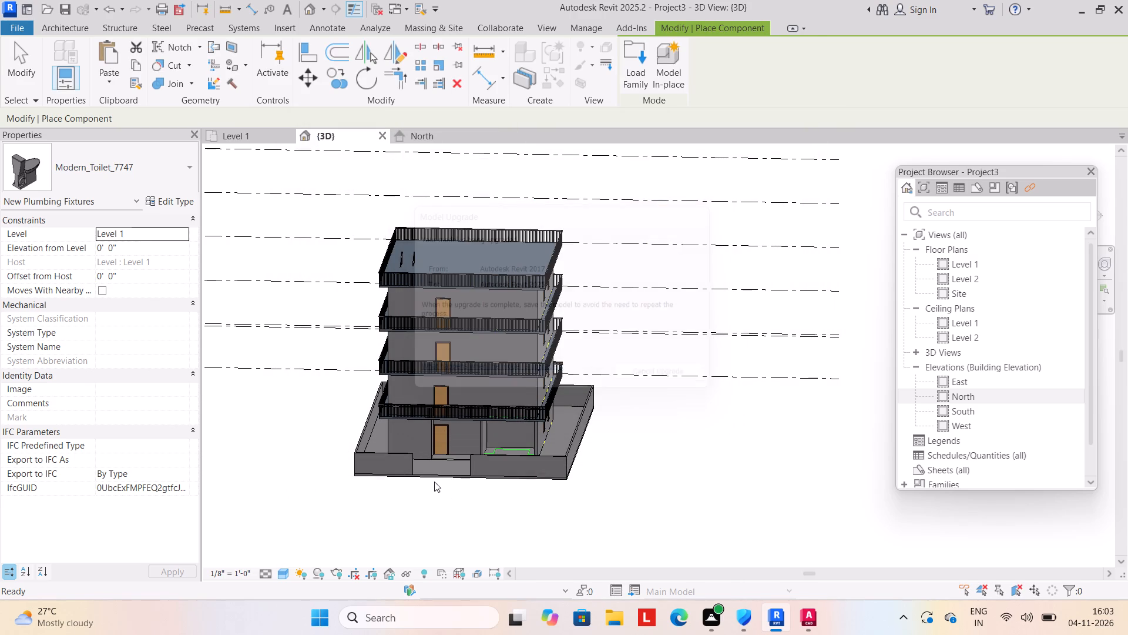
Place the gate on Level 1 in the front opening of the compound wall, then end component placement.
{"action": "scroll", "coordinate": [434, 482], "scroll_direction": "up", "scroll_amount": 5}
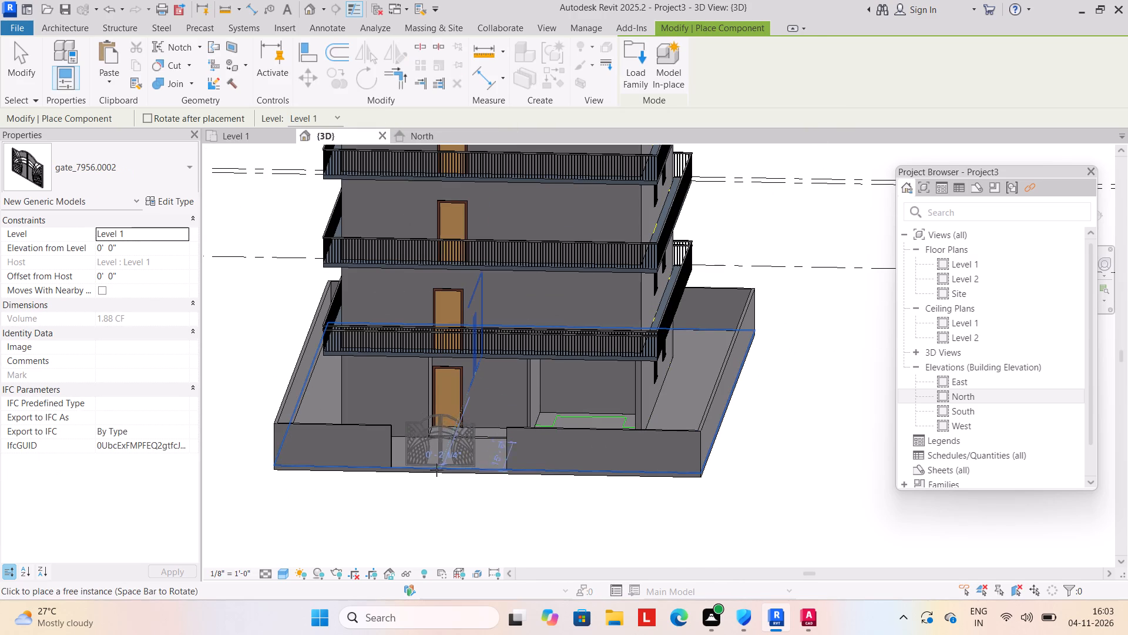
{"action": "left_click", "coordinate": [437, 470]}
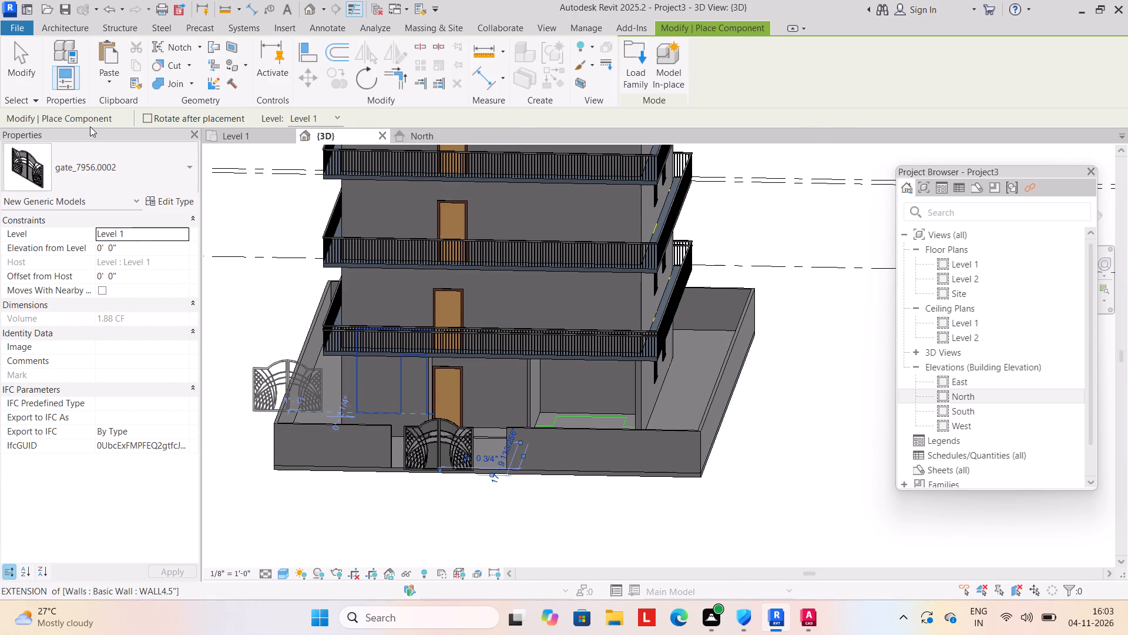
{"action": "left_click", "coordinate": [30, 64]}
Select the placed gate and nudge it inward, toward the building, within the compound wall opening.
{"action": "scroll", "coordinate": [464, 455], "scroll_direction": "up", "scroll_amount": 5}
{"action": "left_click", "coordinate": [463, 452]}
{"action": "key", "text": "Up"}
{"action": "key", "text": "Up"}
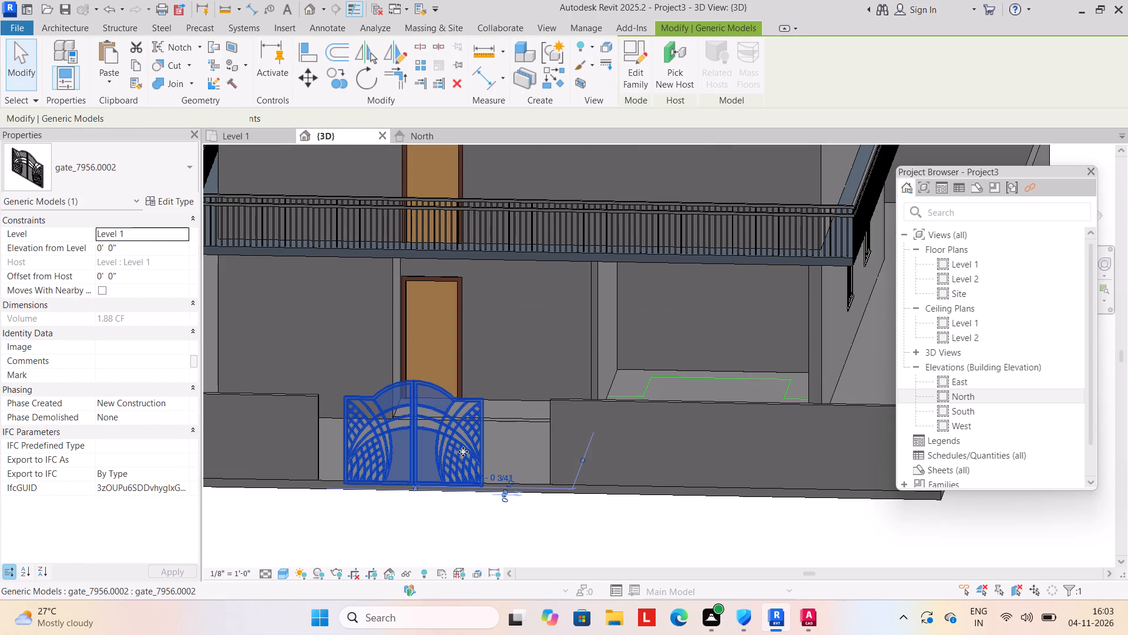
{"action": "key", "text": "Up"}
{"action": "key", "text": "Up"}
{"action": "key", "text": "Up"}
{"action": "key", "text": "Up"}
{"action": "key", "text": "Up"}
{"action": "key", "text": "Up"}
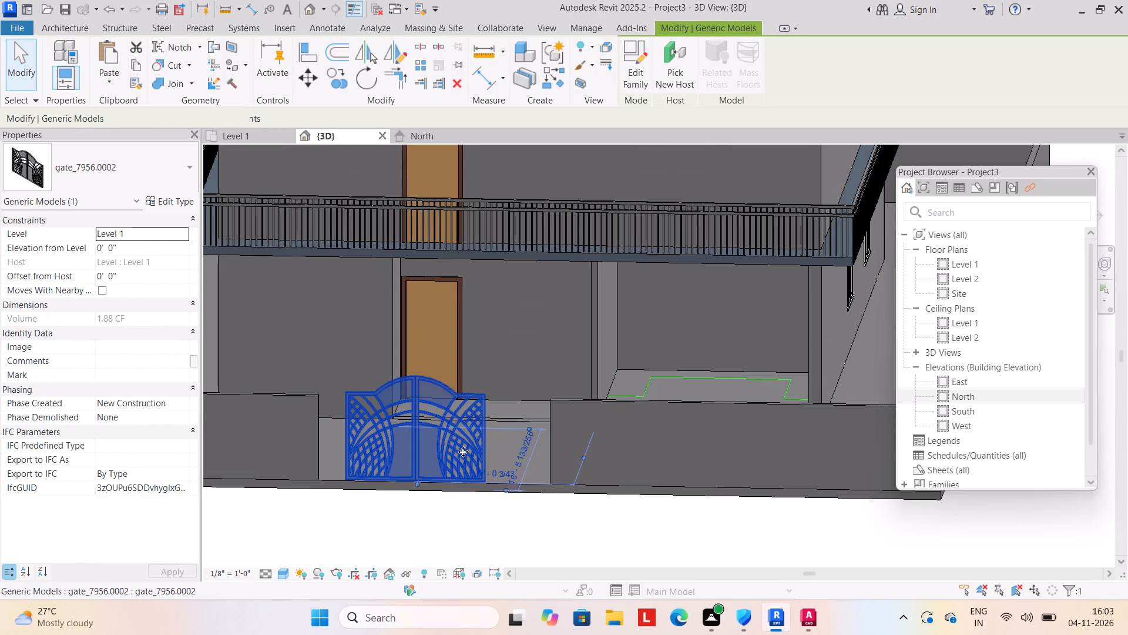
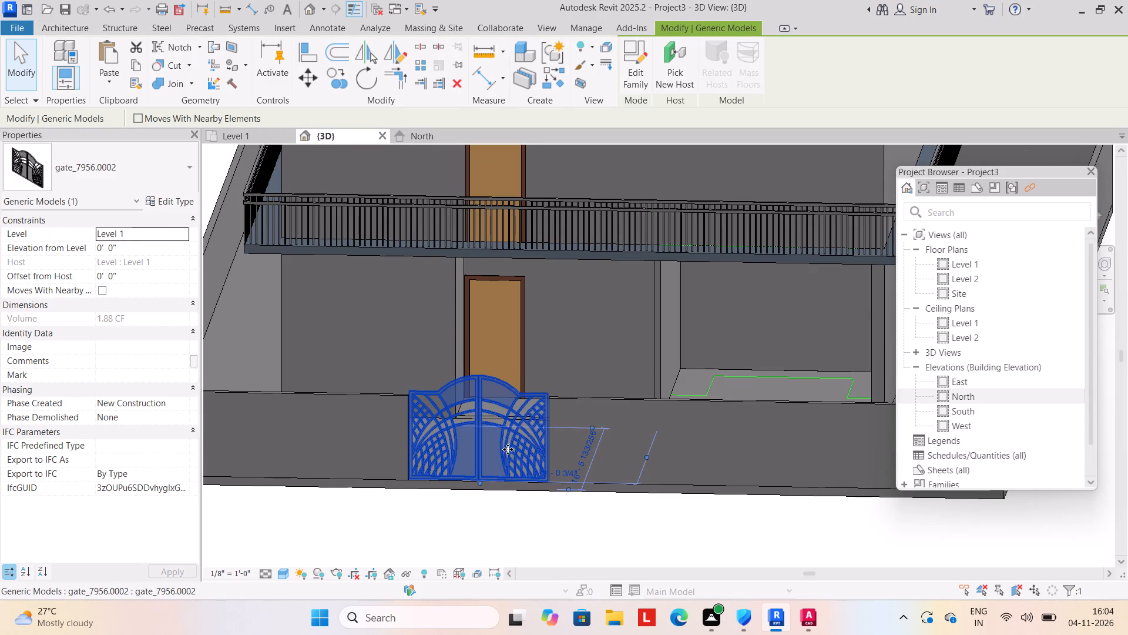
Deselect the gate and examine the whole building together with its compound wall.
{"action": "left_click", "coordinate": [496, 516]}
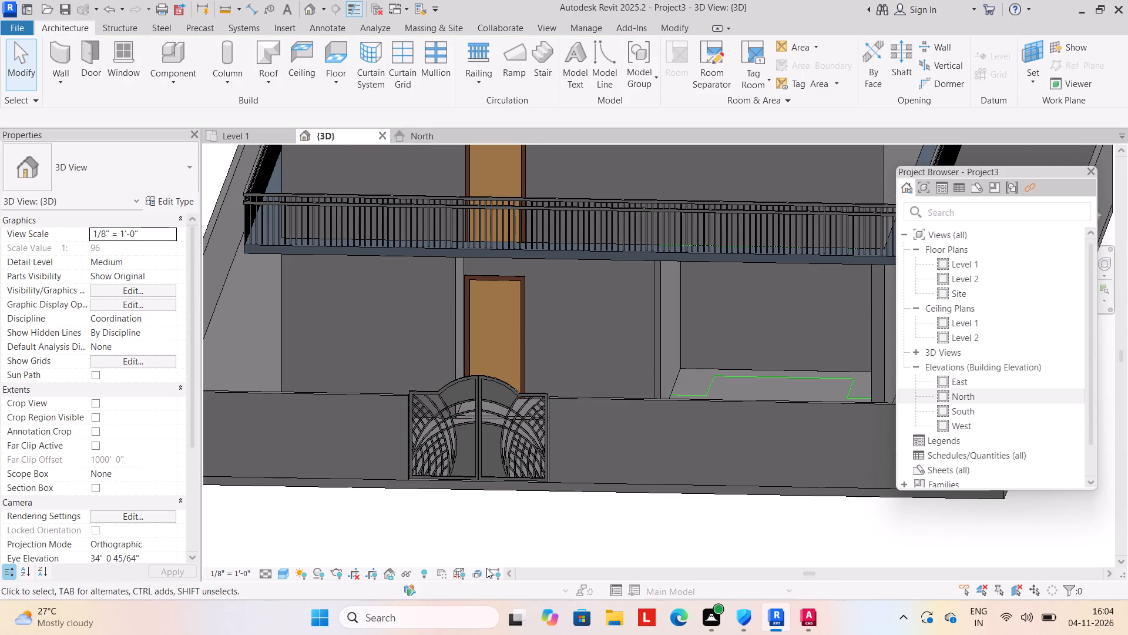
{"action": "scroll", "coordinate": [488, 569], "scroll_direction": "down", "scroll_amount": 4}
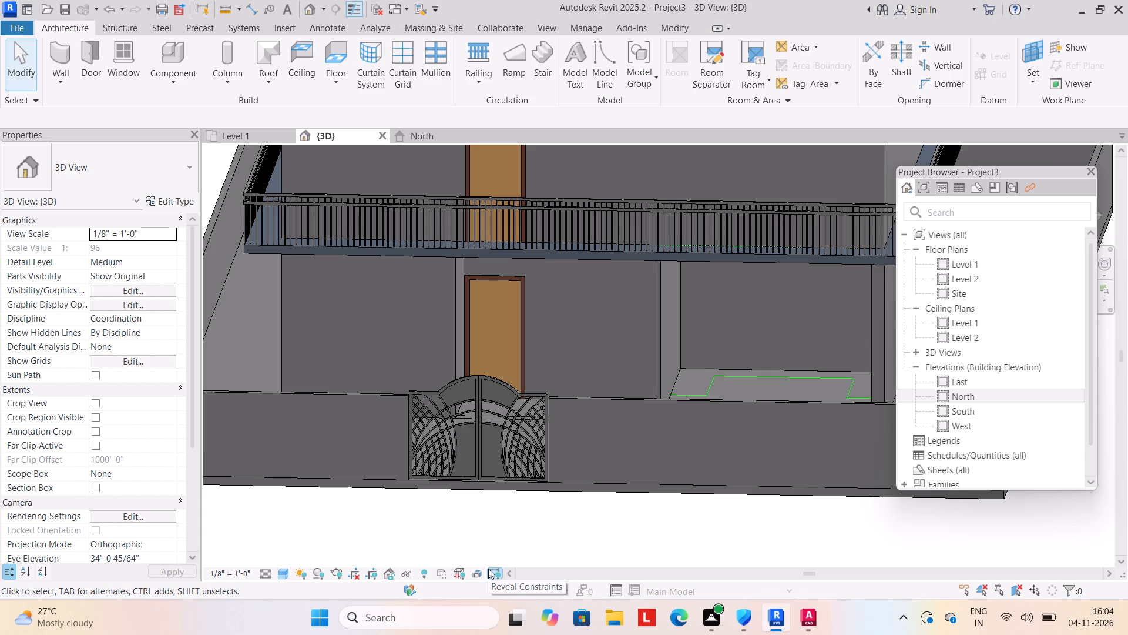
{"action": "scroll", "coordinate": [516, 427], "scroll_direction": "down", "scroll_amount": 8}
{"action": "middle_click_drag", "start_coordinate": [505, 454], "coordinate": [483, 490]}
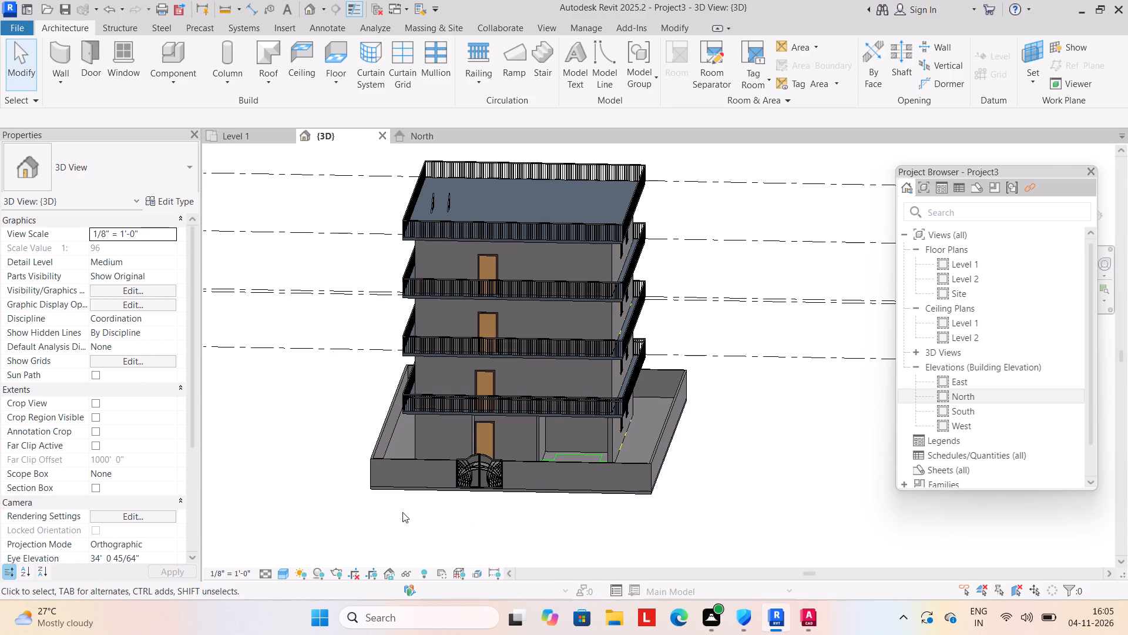
{"action": "scroll", "coordinate": [402, 512], "scroll_direction": "up", "scroll_amount": 1}
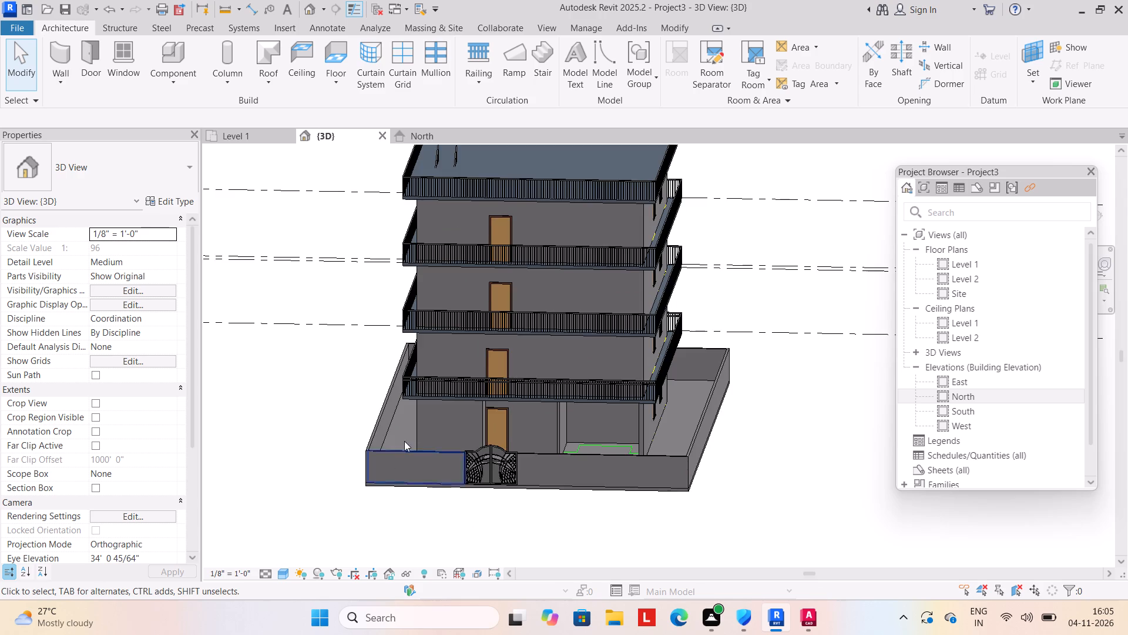
{"action": "scroll", "coordinate": [501, 412], "scroll_direction": "down", "scroll_amount": 2}
{"action": "middle_click_drag", "start_coordinate": [501, 414], "coordinate": [495, 427]}
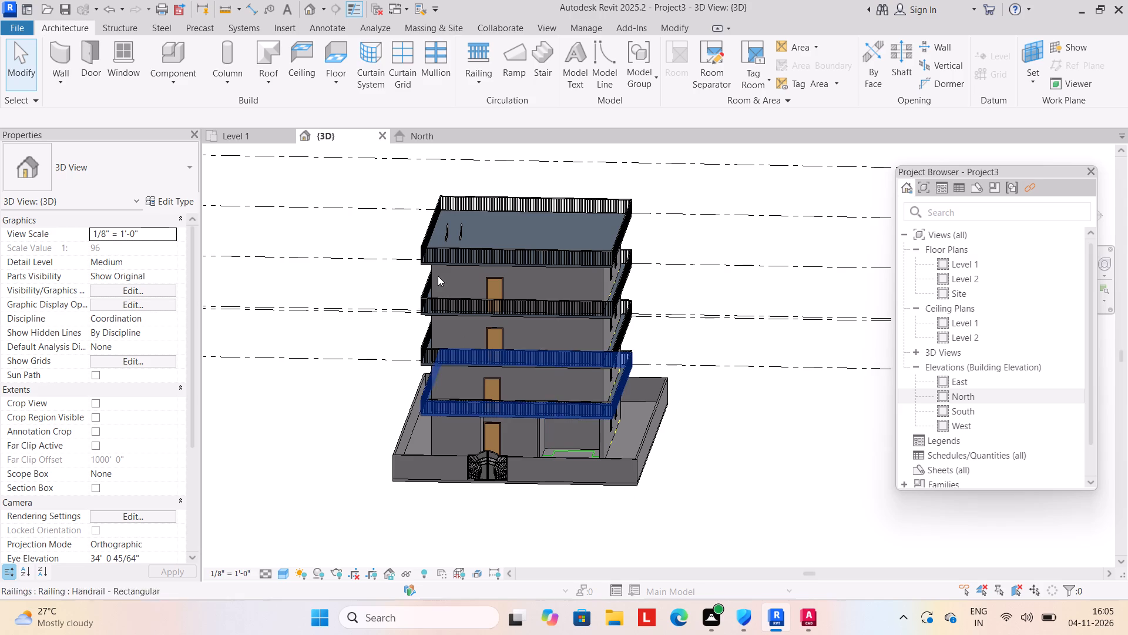
Paint the building's front wall faces on all four storeys with the Oak Flooring material.
{"action": "left_click", "coordinate": [671, 21]}
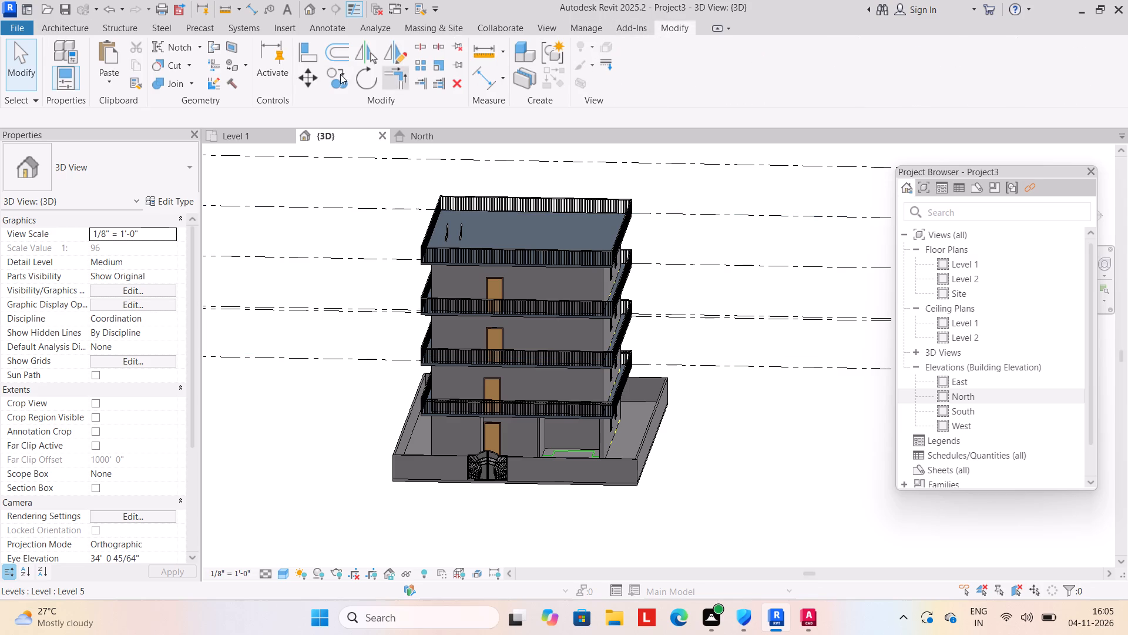
{"action": "left_click", "coordinate": [248, 58]}
{"action": "left_click", "coordinate": [254, 89]}
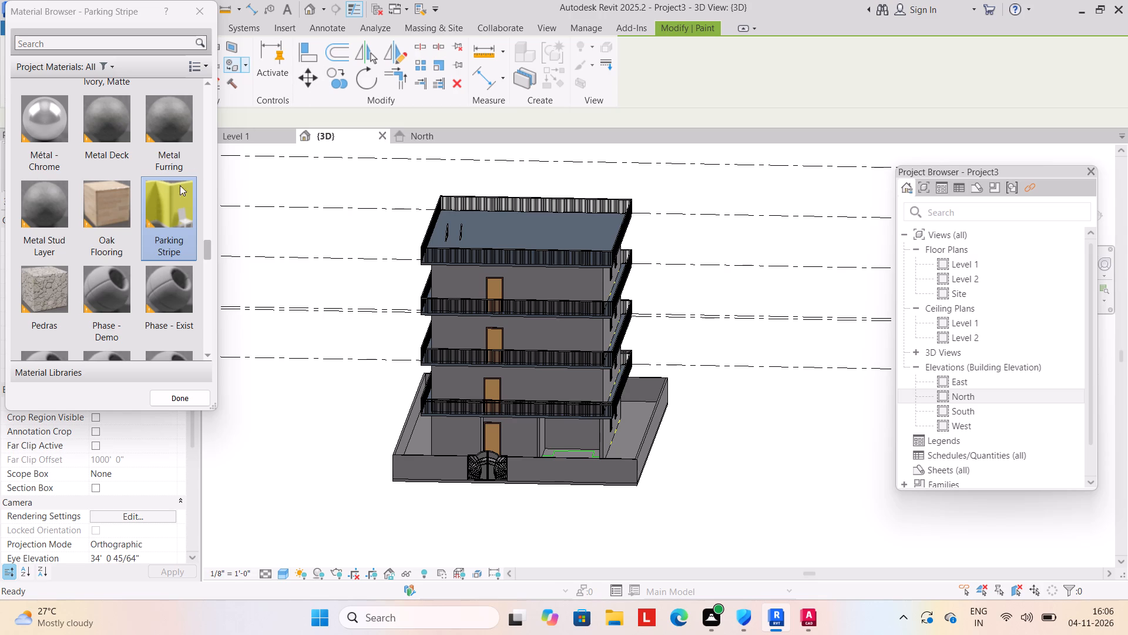
{"action": "left_click", "coordinate": [99, 198]}
{"action": "left_click", "coordinate": [463, 266]}
{"action": "left_click", "coordinate": [466, 283]}
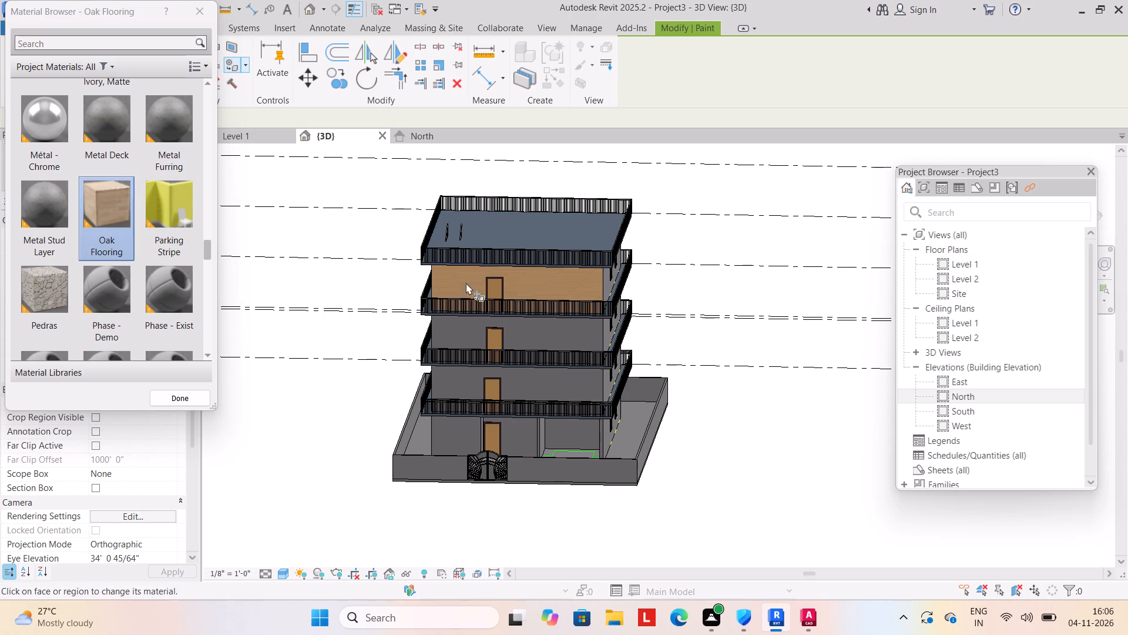
{"action": "left_click", "coordinate": [466, 319]}
{"action": "left_click", "coordinate": [468, 329]}
{"action": "left_click", "coordinate": [469, 362]}
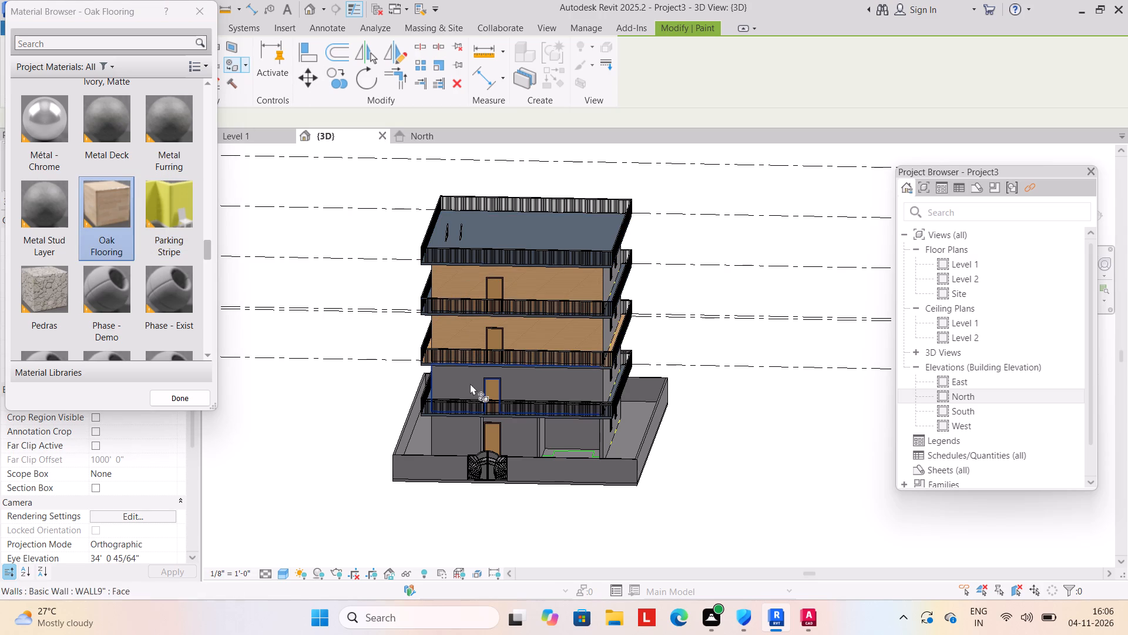
{"action": "left_click", "coordinate": [470, 383]}
{"action": "left_click", "coordinate": [465, 421]}
{"action": "left_click", "coordinate": [462, 430]}
{"action": "left_click", "coordinate": [518, 430]}
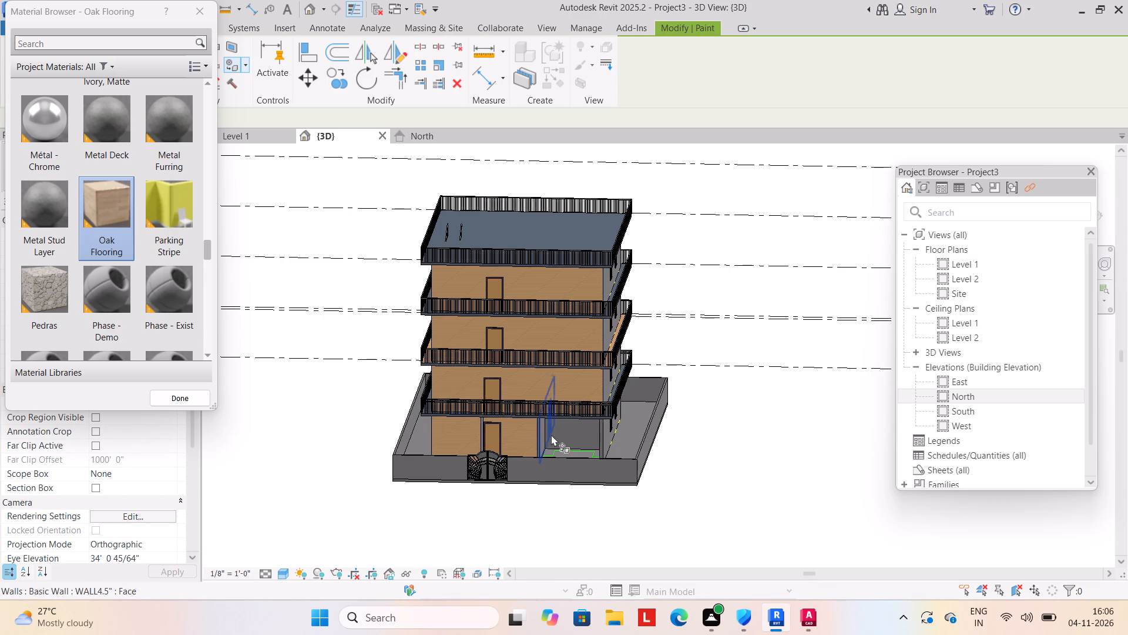
Paint the back and return wall faces of the ground-floor front recesses with Oak Flooring.
{"action": "left_click", "coordinate": [562, 429]}
{"action": "middle_click_drag", "start_coordinate": [561, 453], "coordinate": [523, 454], "text": "shift"}
{"action": "left_click", "coordinate": [521, 437]}
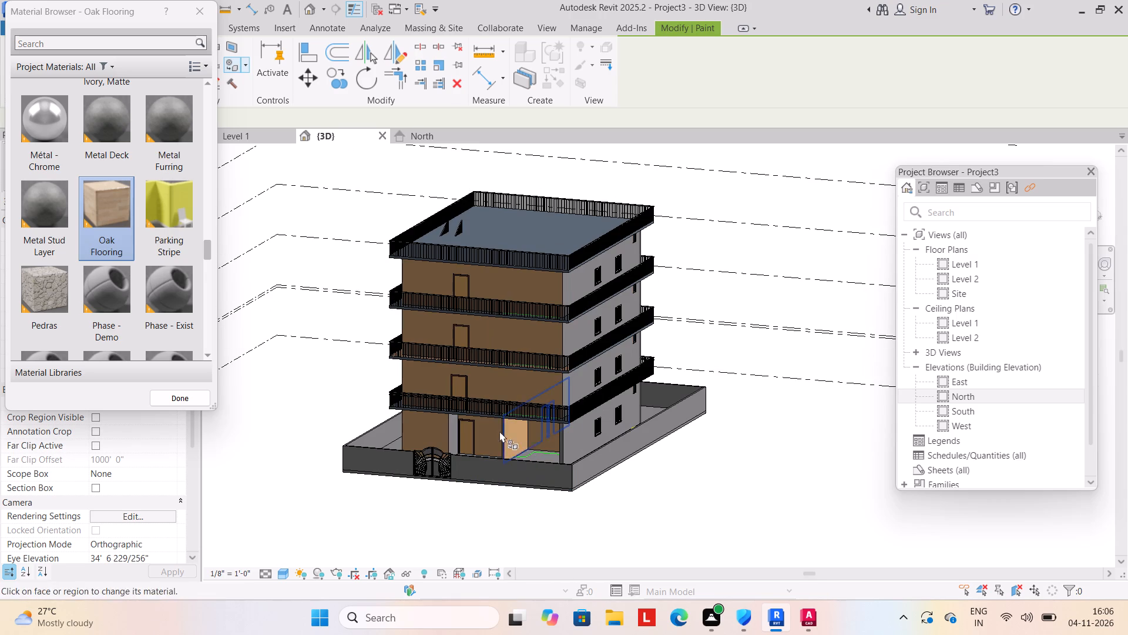
{"action": "left_click", "coordinate": [454, 425]}
Paint the side wall beside the open ground-floor bay with Oak Flooring on all four storeys.
{"action": "left_click", "coordinate": [593, 431]}
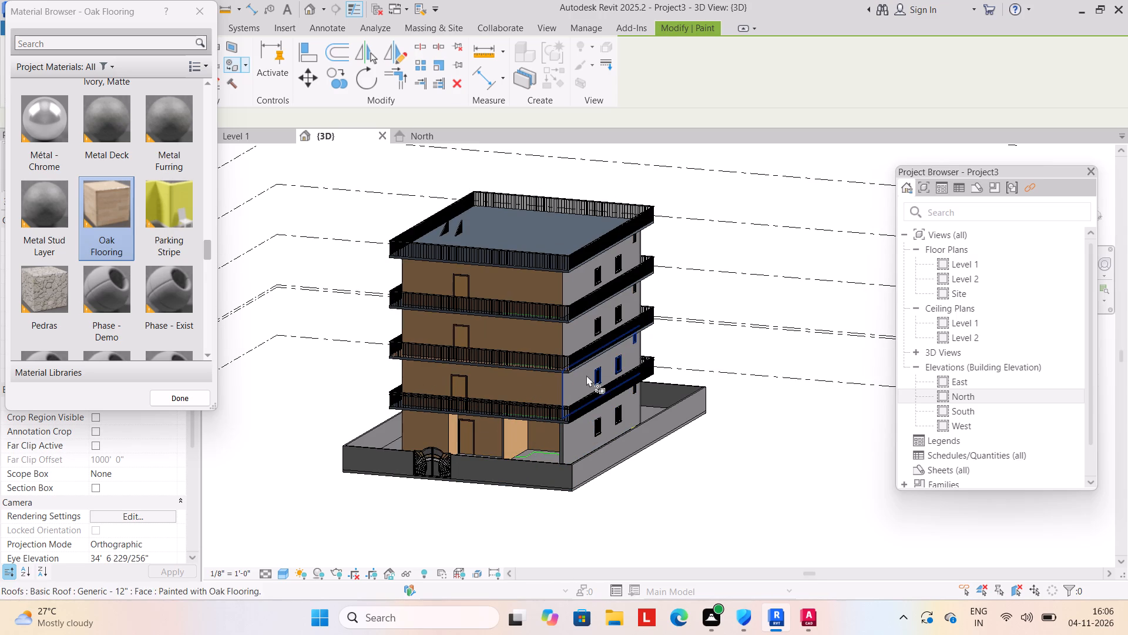
{"action": "left_click", "coordinate": [579, 380]}
{"action": "left_click", "coordinate": [573, 432]}
{"action": "left_click", "coordinate": [586, 342]}
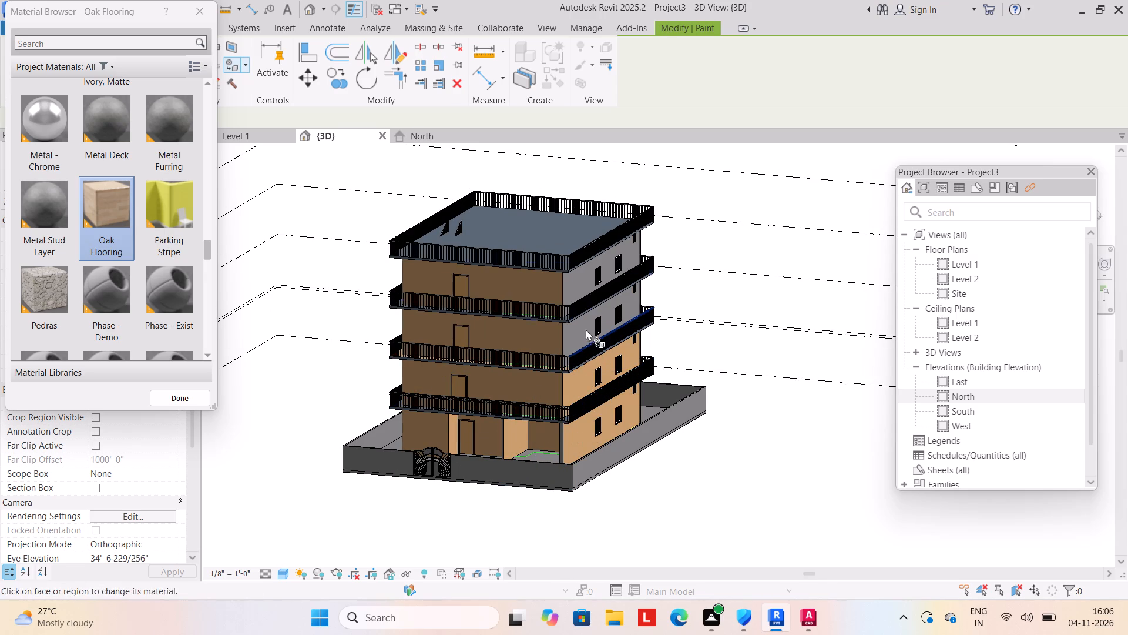
{"action": "left_click", "coordinate": [587, 310]}
{"action": "left_click", "coordinate": [589, 284]}
{"action": "left_click", "coordinate": [587, 323]}
{"action": "left_click", "coordinate": [580, 279]}
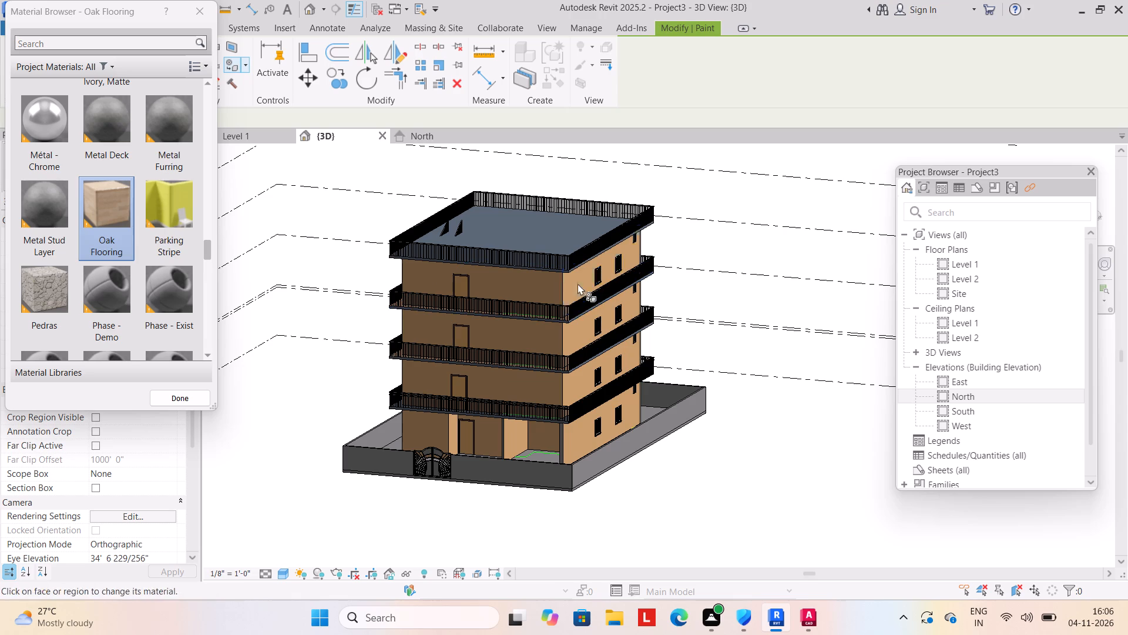
Paint the remaining inner wall faces of the open ground-floor front bay with Oak Flooring.
{"action": "middle_click_drag", "start_coordinate": [507, 393], "coordinate": [714, 397], "text": "shift"}
{"action": "left_click", "coordinate": [670, 402]}
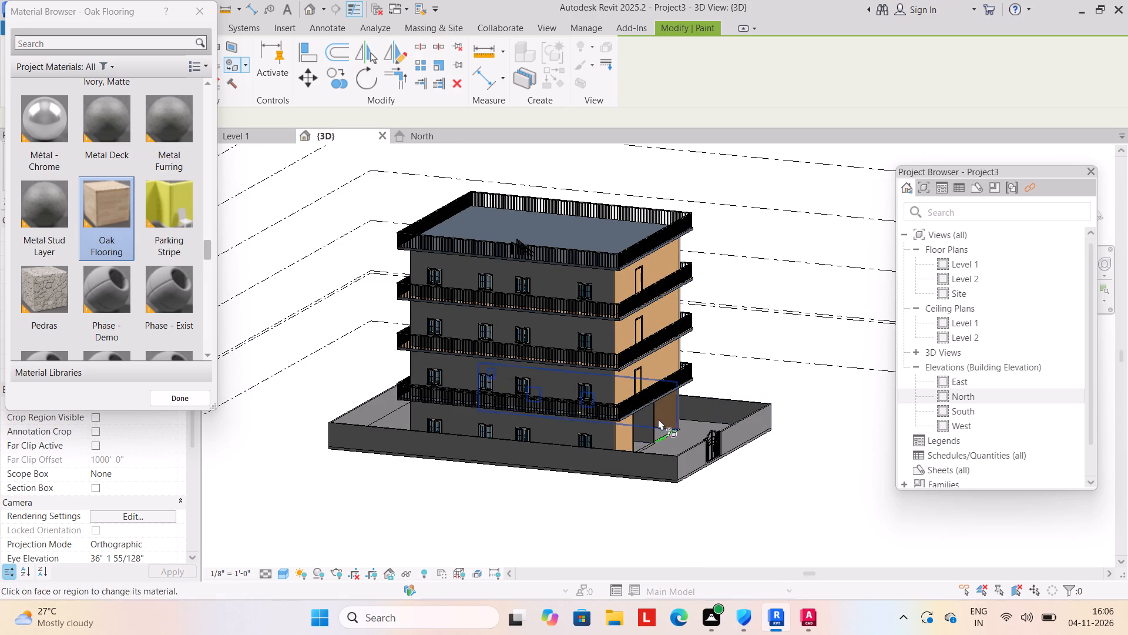
{"action": "left_click", "coordinate": [644, 429]}
Paint the rear wall faces on all four storeys with Oak Flooring.
{"action": "middle_click_drag", "start_coordinate": [704, 452], "coordinate": [354, 388], "text": "shift"}
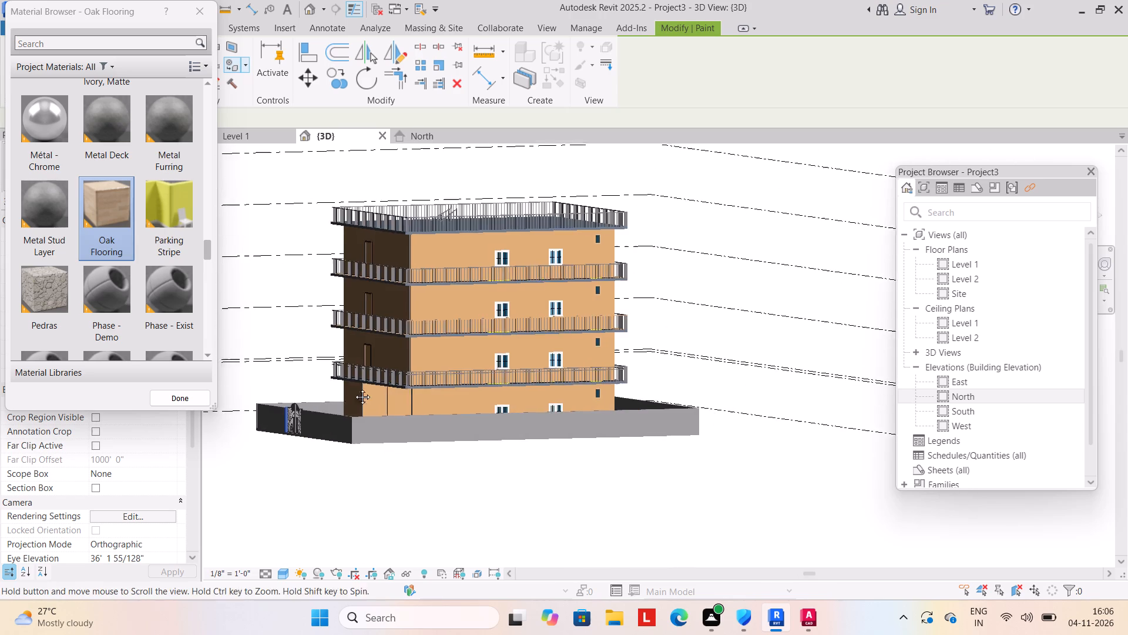
{"action": "middle_click_drag", "start_coordinate": [354, 388], "coordinate": [353, 393], "text": "shift"}
{"action": "middle_click_drag", "start_coordinate": [706, 426], "coordinate": [439, 454], "text": "shift"}
{"action": "left_click", "coordinate": [504, 406]}
{"action": "left_click", "coordinate": [517, 352]}
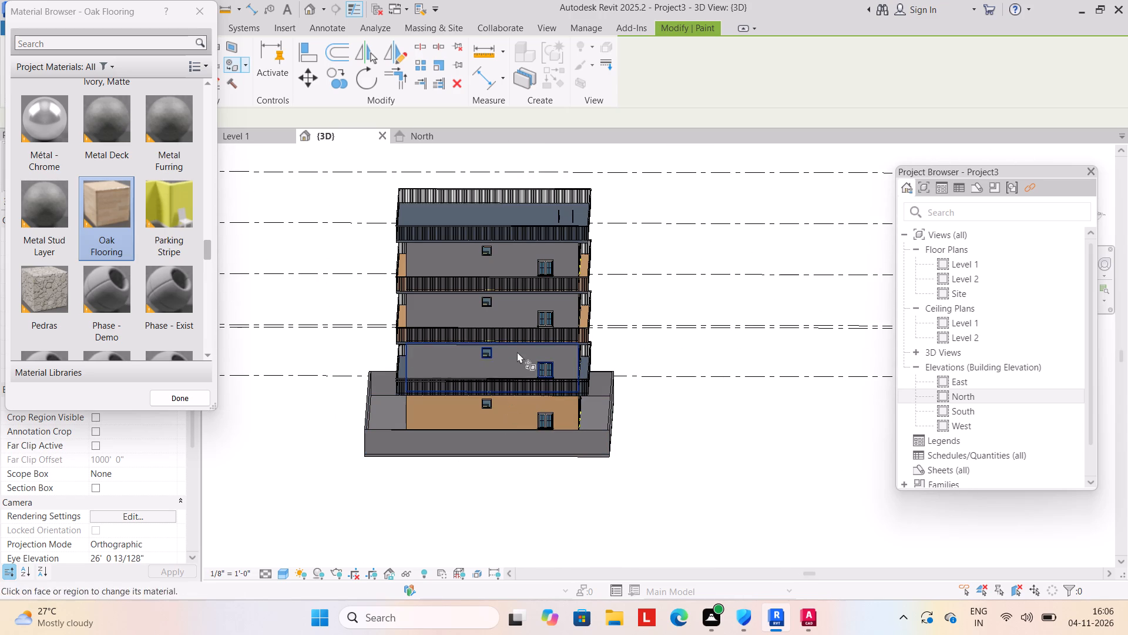
{"action": "left_click", "coordinate": [519, 300]}
{"action": "left_click", "coordinate": [526, 260]}
{"action": "left_click", "coordinate": [527, 306]}
Paint the side wall with four windows per storey in Oak Flooring on all four storeys.
{"action": "middle_click_drag", "start_coordinate": [639, 409], "coordinate": [439, 452], "text": "shift"}
{"action": "scroll", "coordinate": [441, 452], "scroll_direction": "up", "scroll_amount": 1, "text": "shift"}
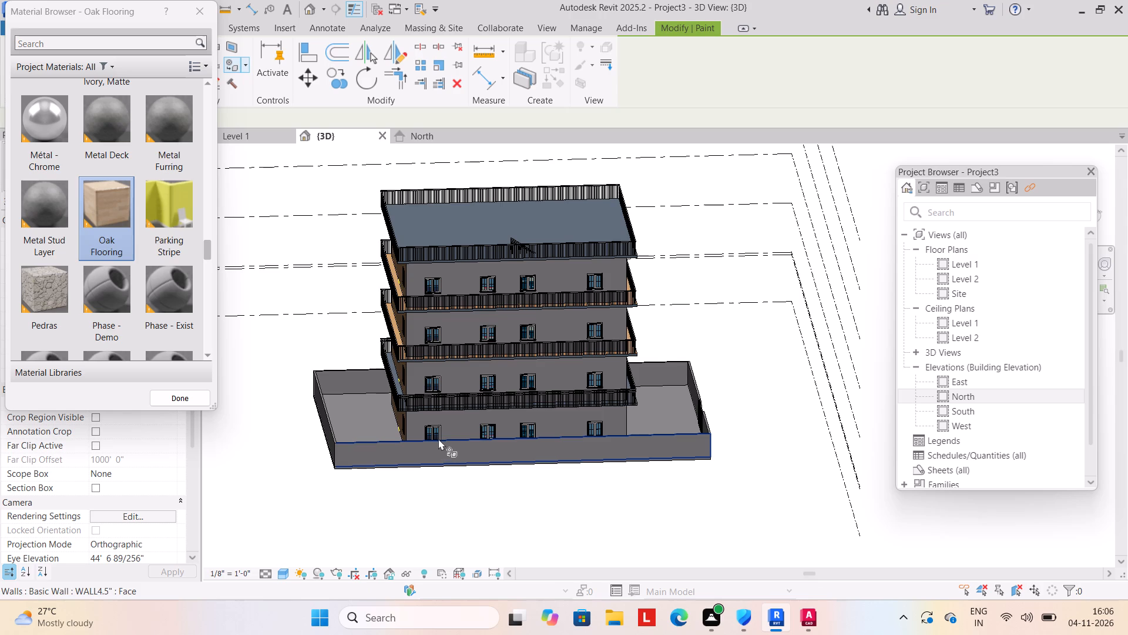
{"action": "left_click", "coordinate": [451, 423]}
{"action": "left_click", "coordinate": [468, 381]}
{"action": "left_click", "coordinate": [476, 313]}
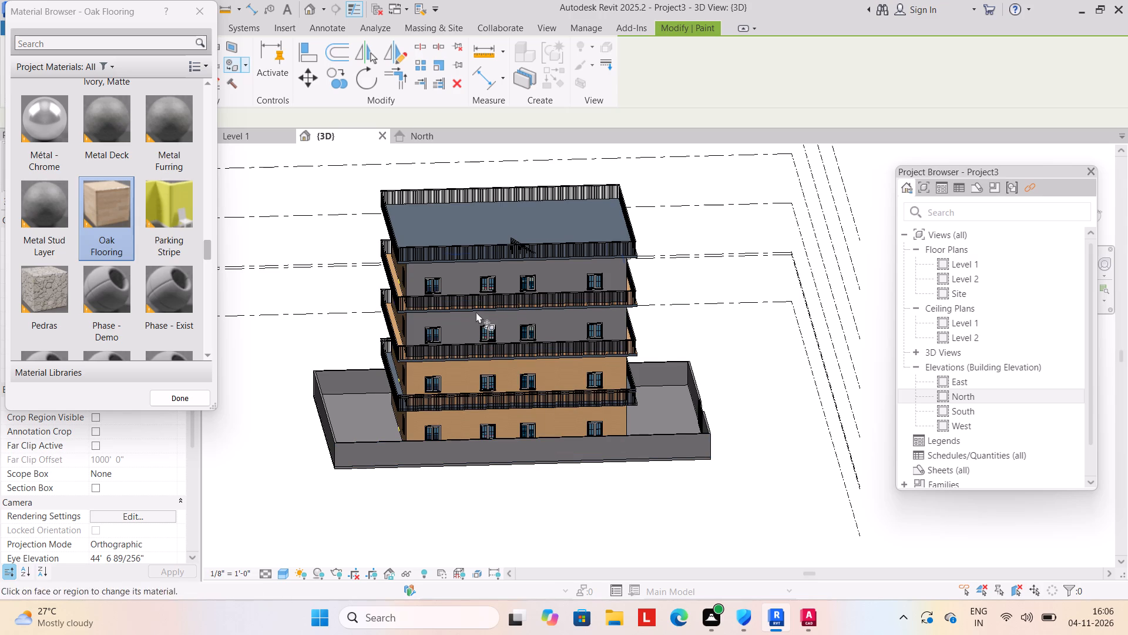
{"action": "left_click", "coordinate": [478, 273]}
{"action": "left_click", "coordinate": [472, 326]}
{"action": "left_click", "coordinate": [466, 274]}
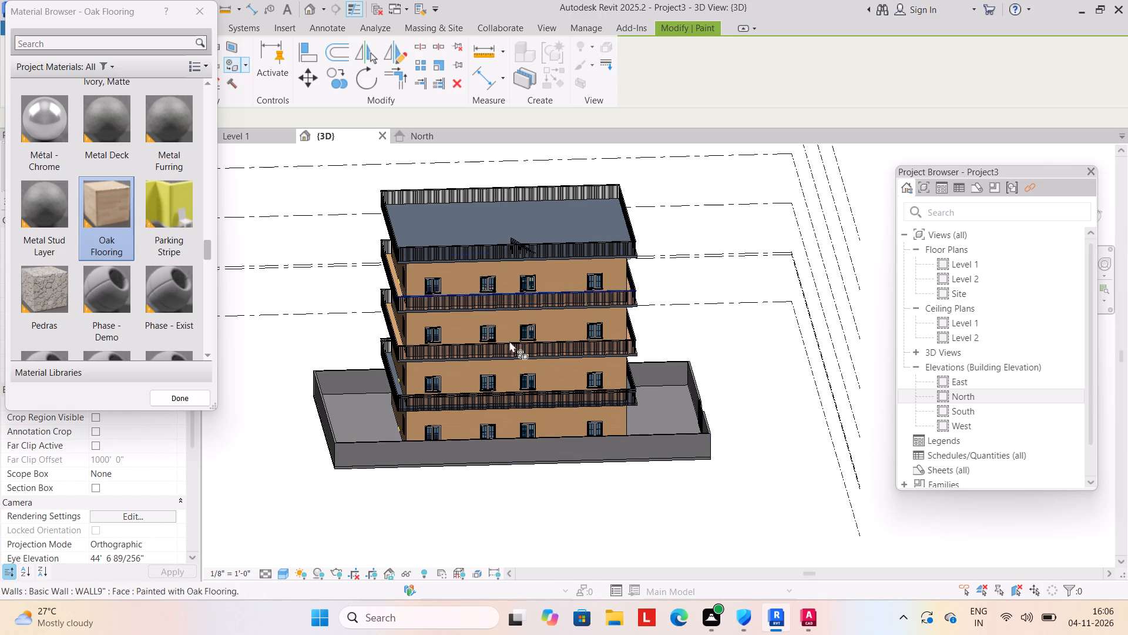
Paint the front compound wall faces on both sides of the gate with the legs wood material.
{"action": "middle_click_drag", "start_coordinate": [663, 399], "coordinate": [452, 378], "text": "shift"}
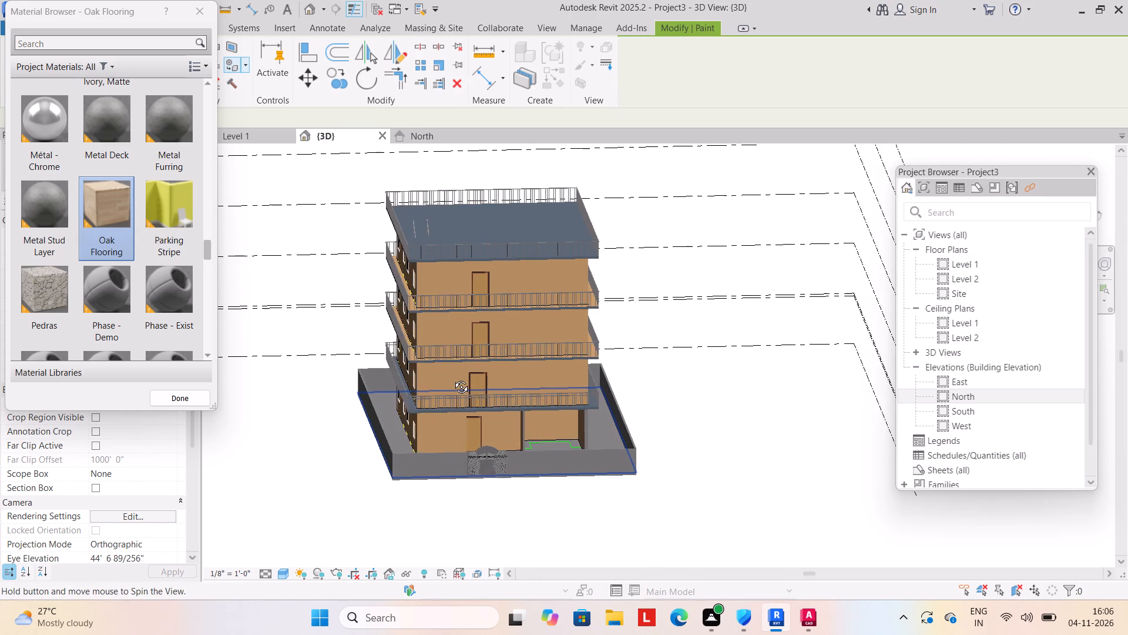
{"action": "middle_click_drag", "start_coordinate": [452, 378], "coordinate": [452, 378], "text": "shift"}
{"action": "scroll", "coordinate": [169, 212], "scroll_direction": "down", "scroll_amount": 5}
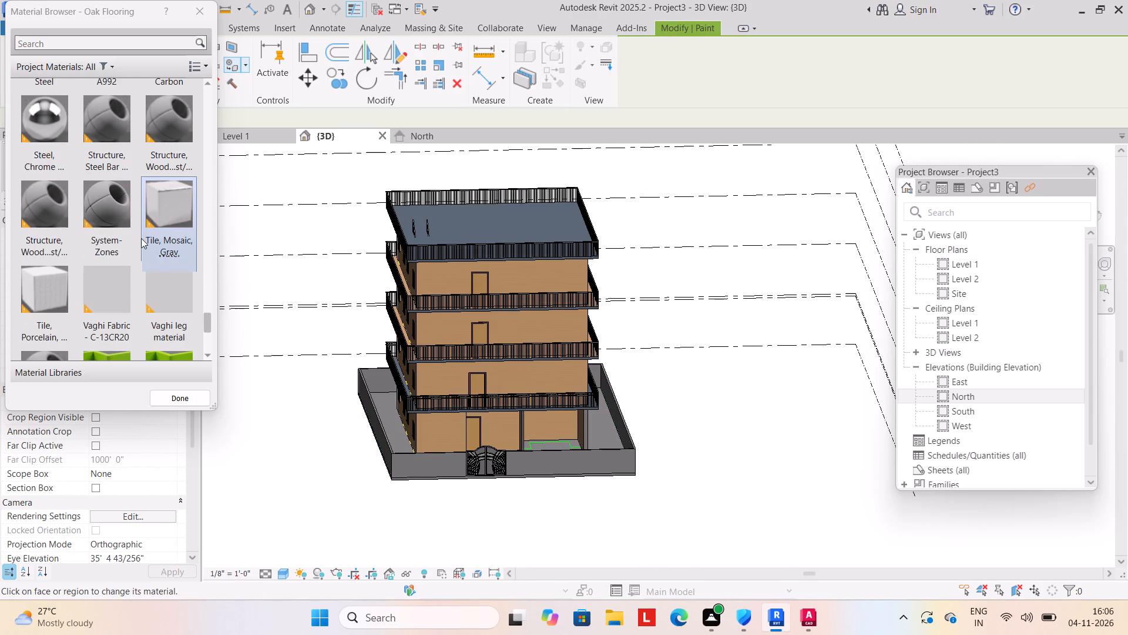
{"action": "left_click", "coordinate": [109, 290]}
{"action": "scroll", "coordinate": [152, 181], "scroll_direction": "up", "scroll_amount": 3}
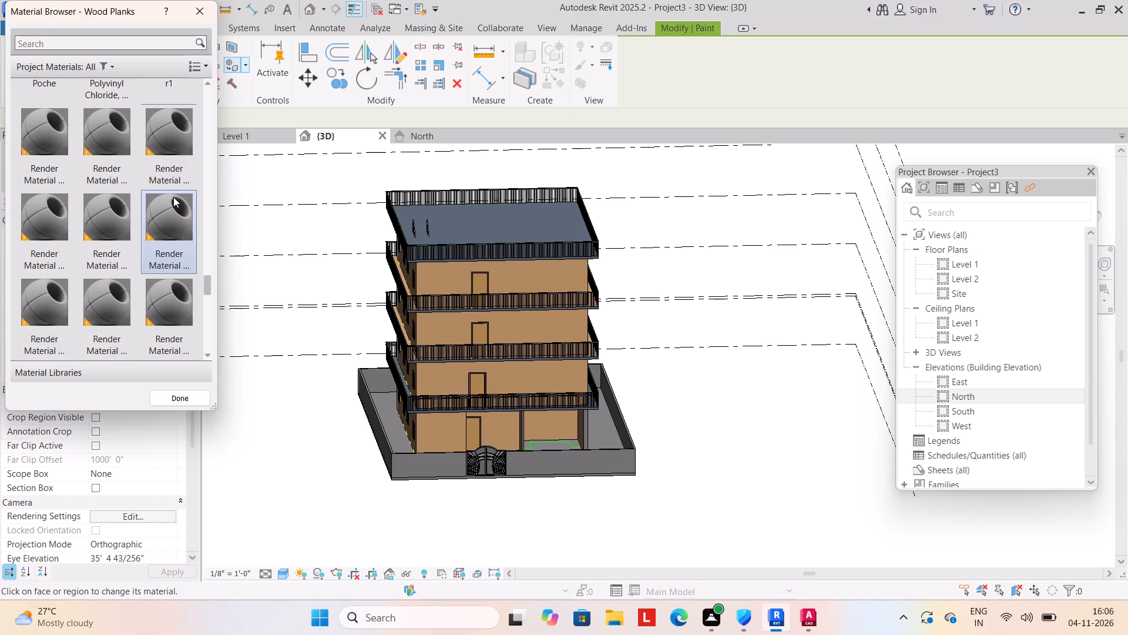
{"action": "scroll", "coordinate": [174, 192], "scroll_direction": "up", "scroll_amount": 5}
{"action": "scroll", "coordinate": [174, 191], "scroll_direction": "down", "scroll_amount": 2}
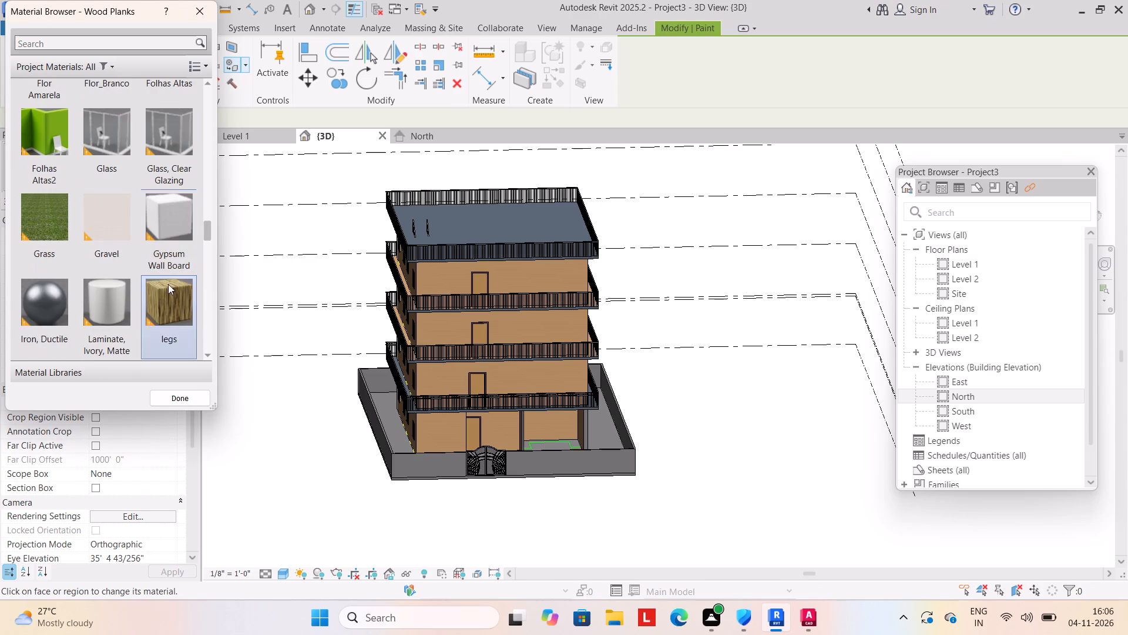
{"action": "left_click", "coordinate": [165, 299]}
{"action": "left_click", "coordinate": [426, 454]}
{"action": "left_click", "coordinate": [528, 460]}
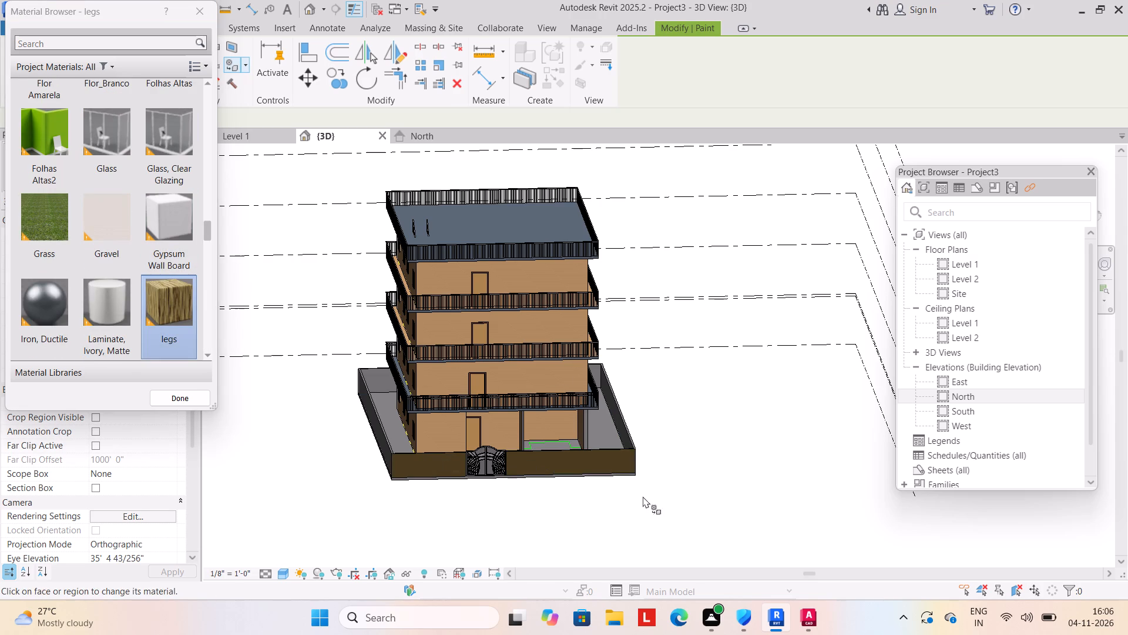
Paint the side and rear compound wall faces with the legs material, then end painting.
{"action": "middle_click_drag", "start_coordinate": [659, 494], "coordinate": [538, 497], "text": "shift"}
{"action": "left_click", "coordinate": [550, 450]}
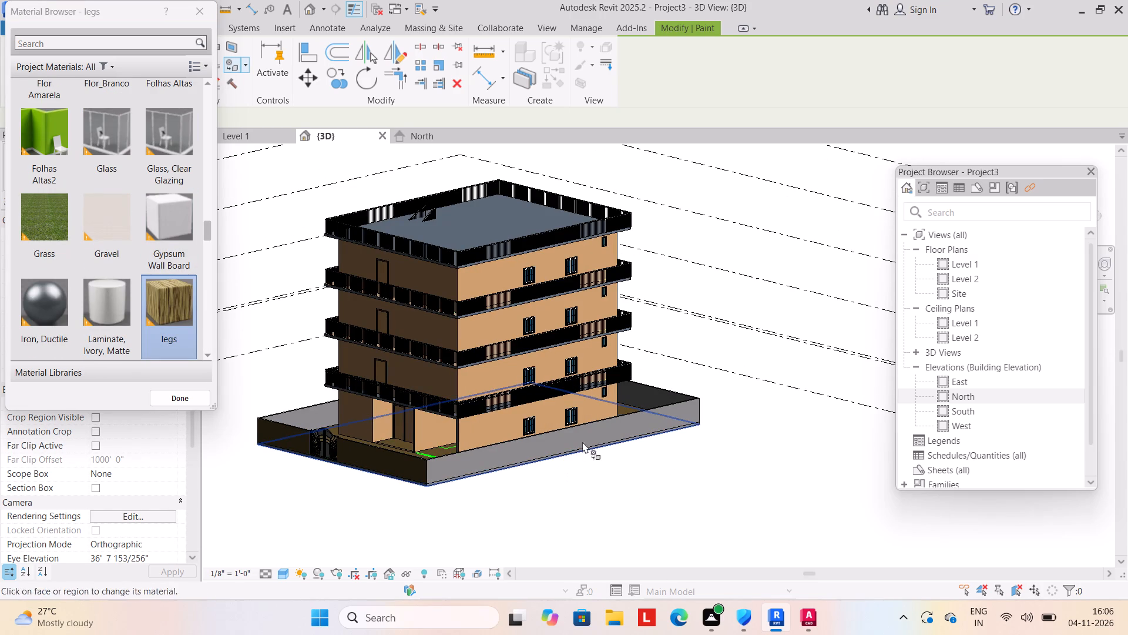
{"action": "left_click", "coordinate": [565, 433]}
{"action": "middle_click_drag", "start_coordinate": [636, 463], "coordinate": [442, 461], "text": "shift"}
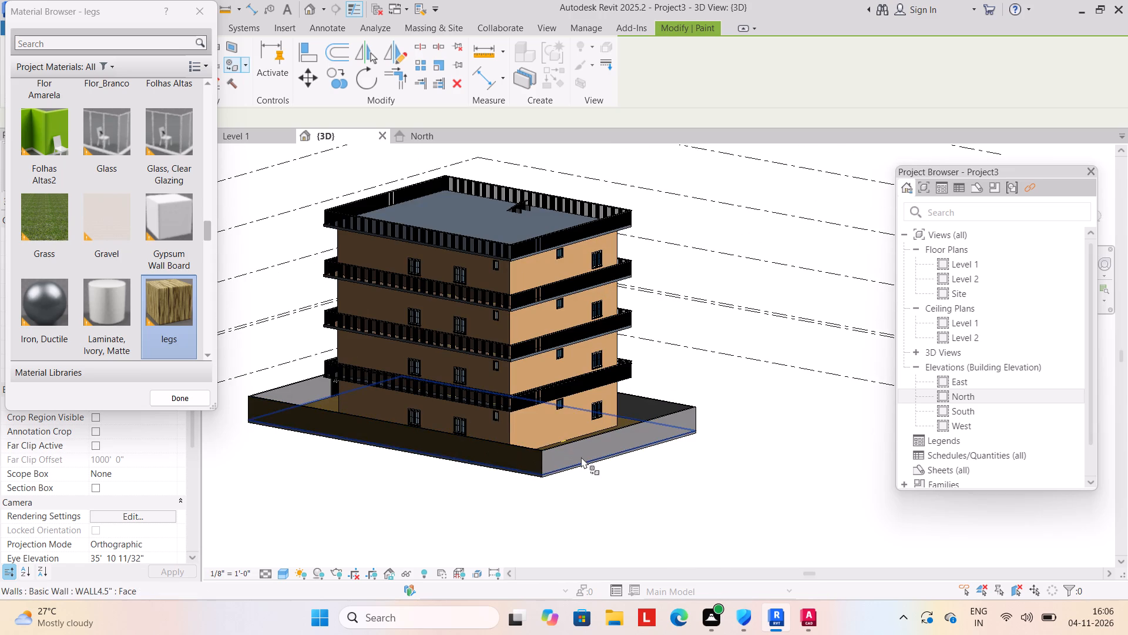
{"action": "left_click", "coordinate": [581, 457]}
{"action": "left_click_drag", "start_coordinate": [599, 435], "coordinate": [605, 437]}
{"action": "middle_click_drag", "start_coordinate": [682, 462], "coordinate": [492, 465], "text": "shift"}
{"action": "left_click", "coordinate": [545, 453]}
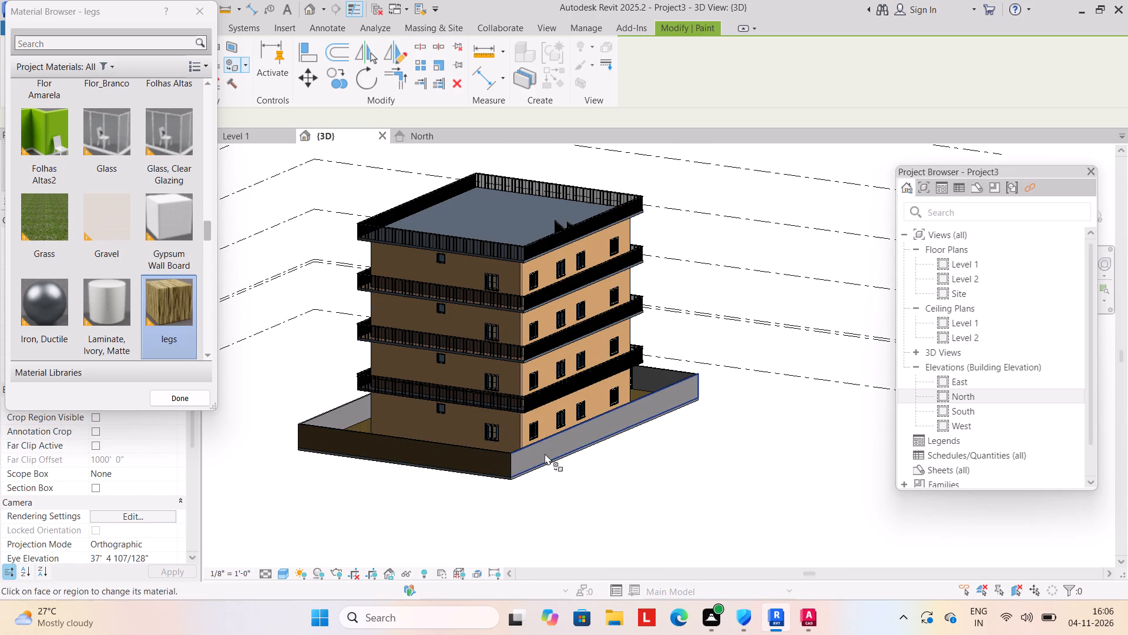
{"action": "middle_click_drag", "start_coordinate": [670, 460], "coordinate": [324, 460], "text": "shift"}
{"action": "middle_click_drag", "start_coordinate": [607, 524], "coordinate": [607, 523], "text": "shift"}
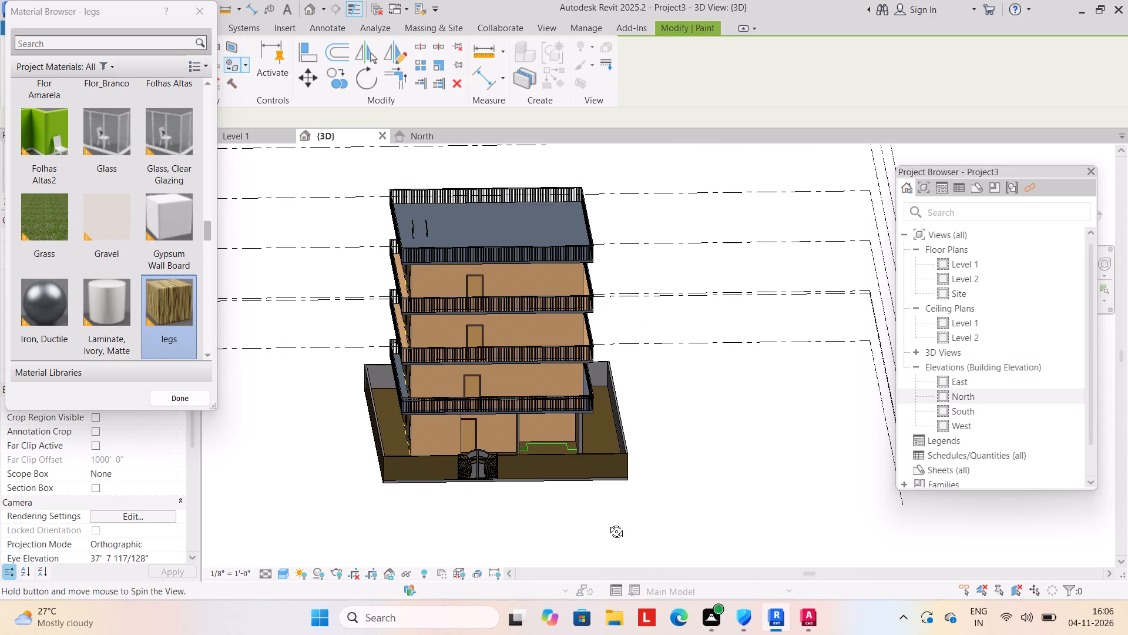
{"action": "middle_click_drag", "start_coordinate": [607, 523], "coordinate": [618, 474], "text": "shift"}
{"action": "middle_click_drag", "start_coordinate": [521, 483], "coordinate": [520, 499], "text": "shift"}
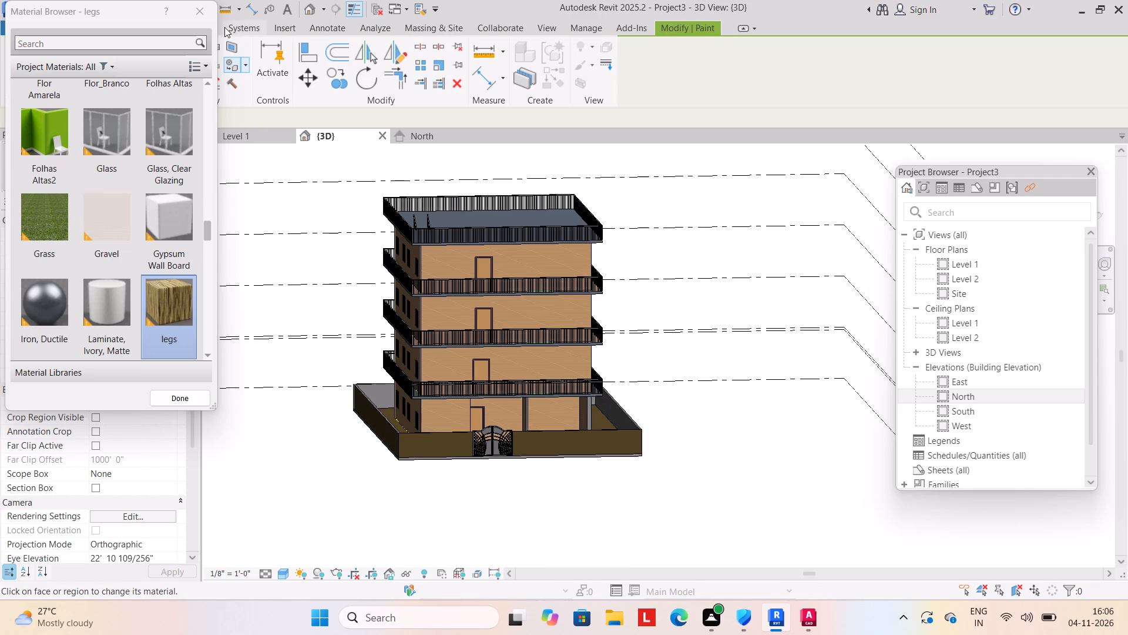
{"action": "left_click", "coordinate": [202, 5]}
Create an in-place model component in the Generic Models category, keeping the suggested name.
{"action": "left_click", "coordinate": [69, 28]}
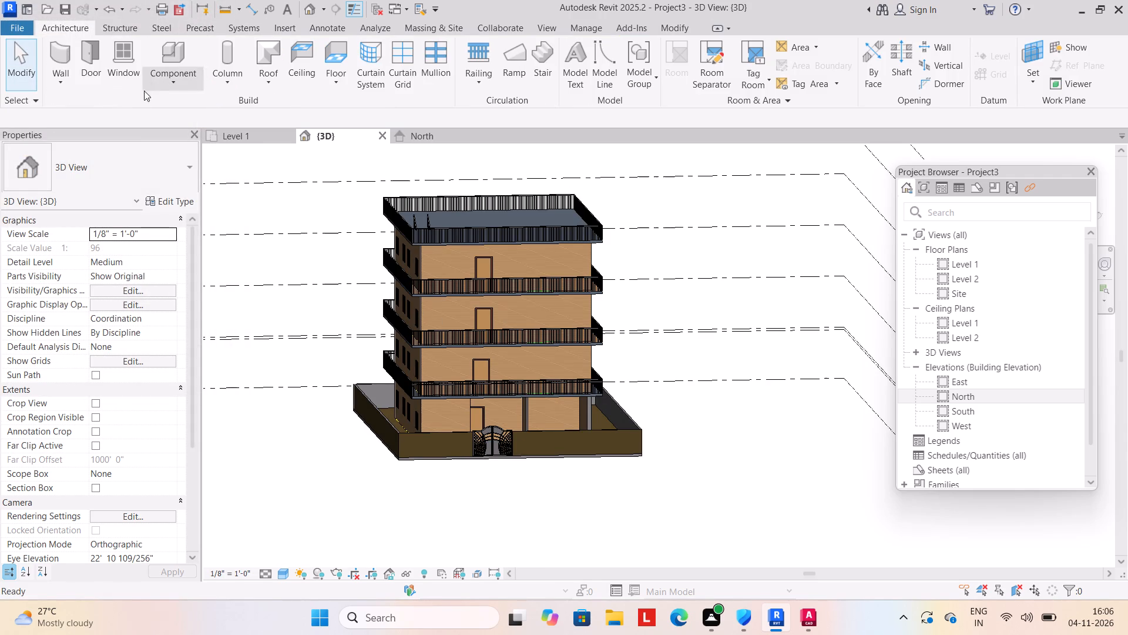
{"action": "left_click", "coordinate": [181, 85]}
{"action": "left_click", "coordinate": [180, 140]}
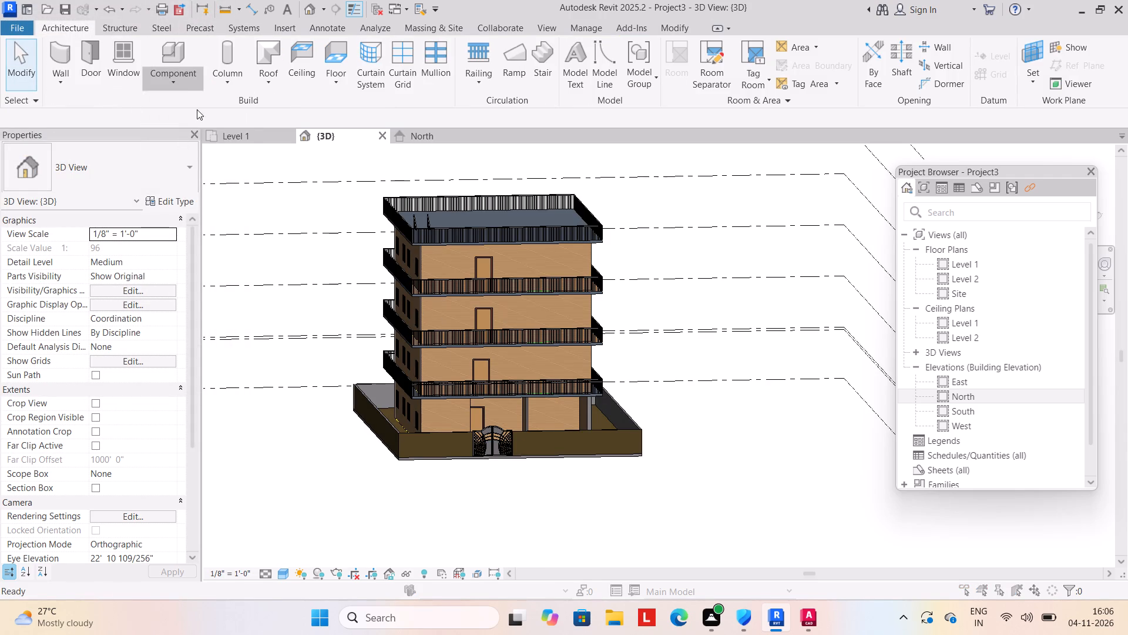
{"action": "scroll", "coordinate": [610, 292], "scroll_direction": "down", "scroll_amount": 11}
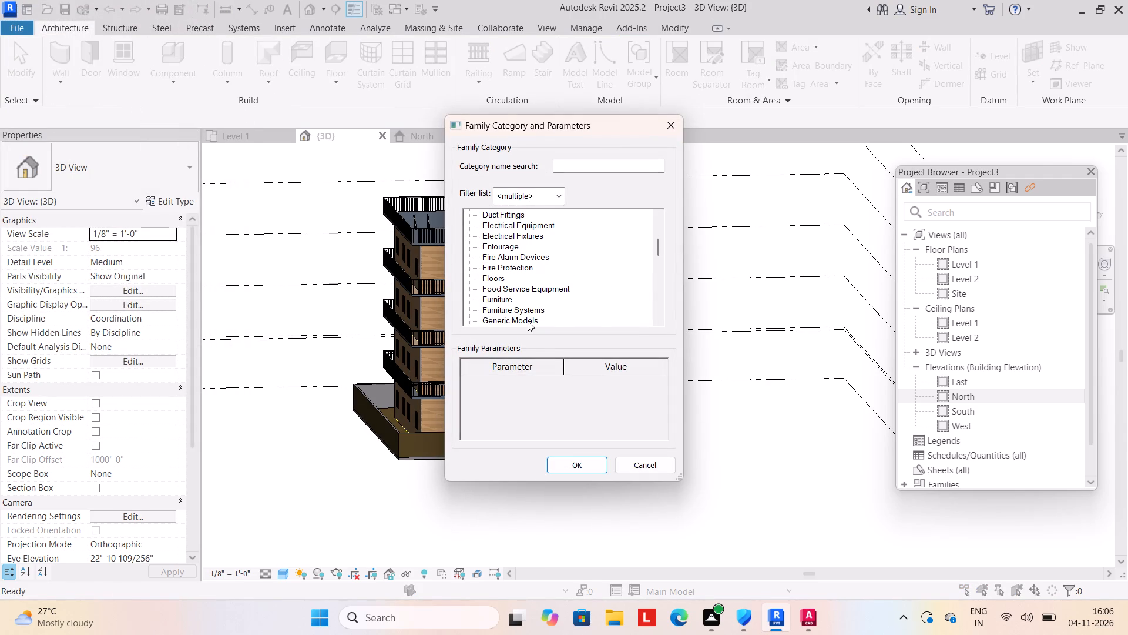
{"action": "left_click", "coordinate": [528, 321]}
{"action": "left_click", "coordinate": [576, 466]}
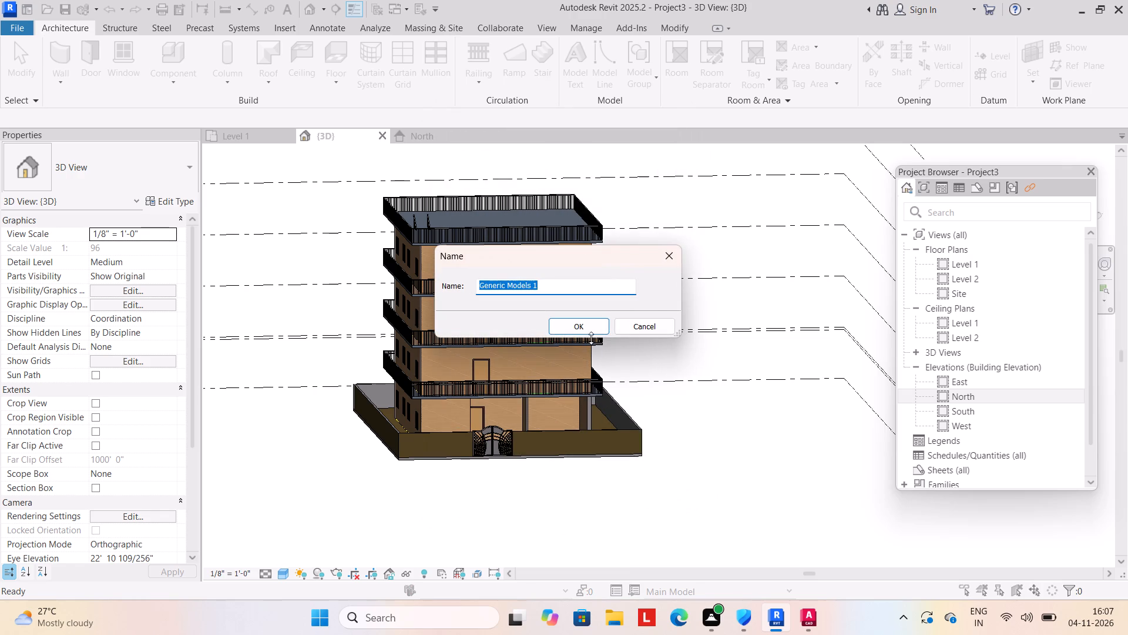
{"action": "left_click", "coordinate": [587, 323]}
Create an extrusion from a rectangle about 12'-6" by 3'-6" on the front compound wall's shorter section, using that wall's face as work plane.
{"action": "left_click", "coordinate": [125, 77]}
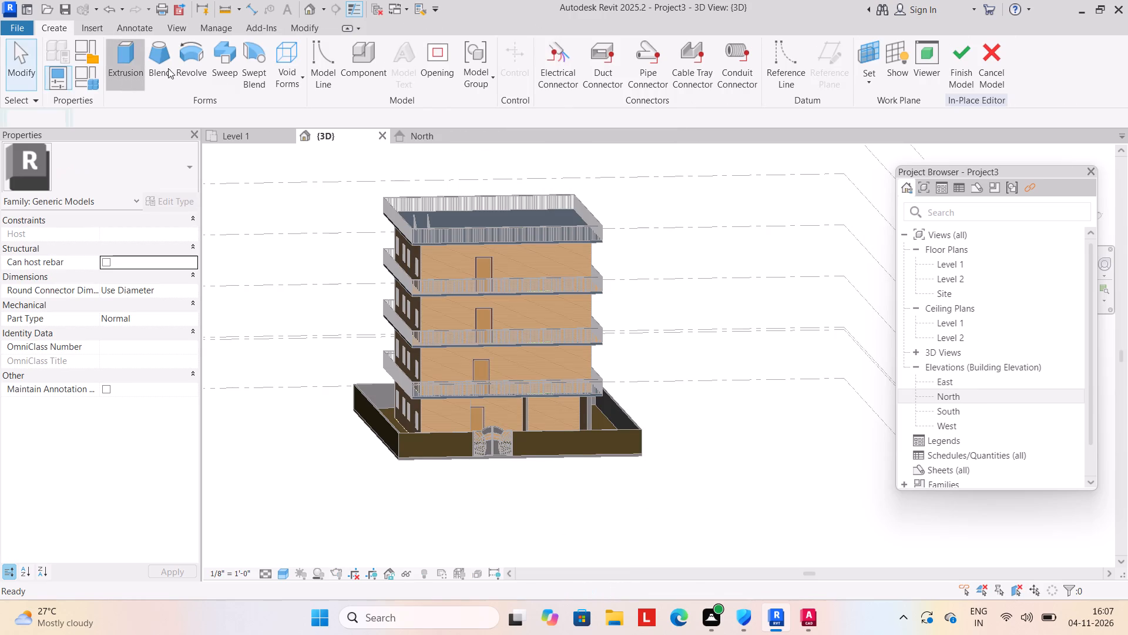
{"action": "left_click", "coordinate": [763, 79]}
{"action": "left_click", "coordinate": [770, 131]}
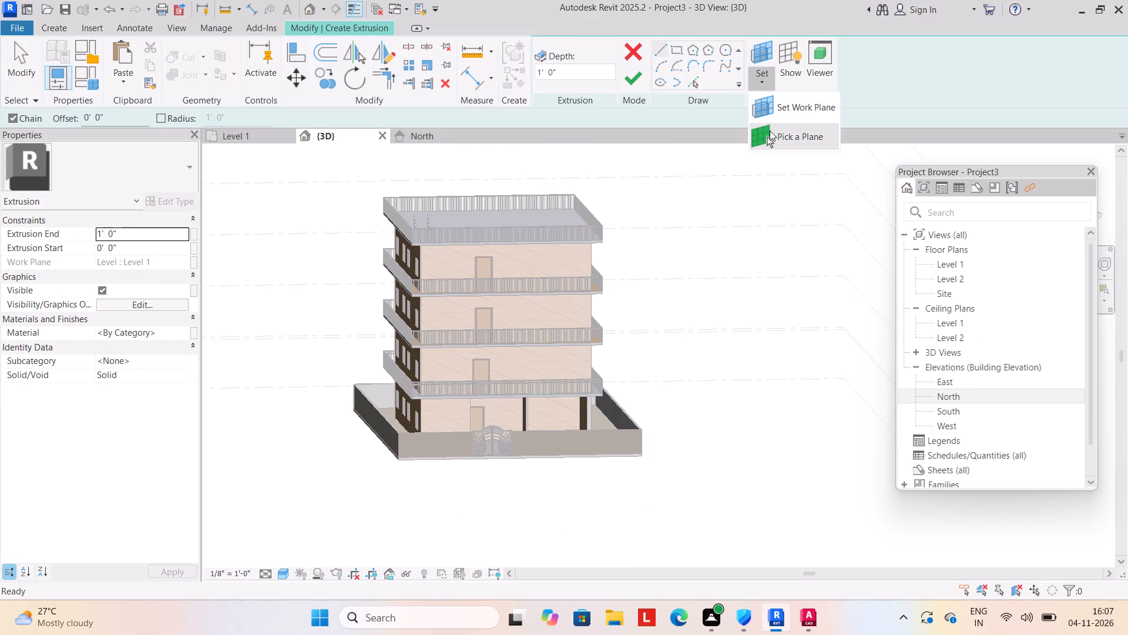
{"action": "left_click", "coordinate": [439, 436]}
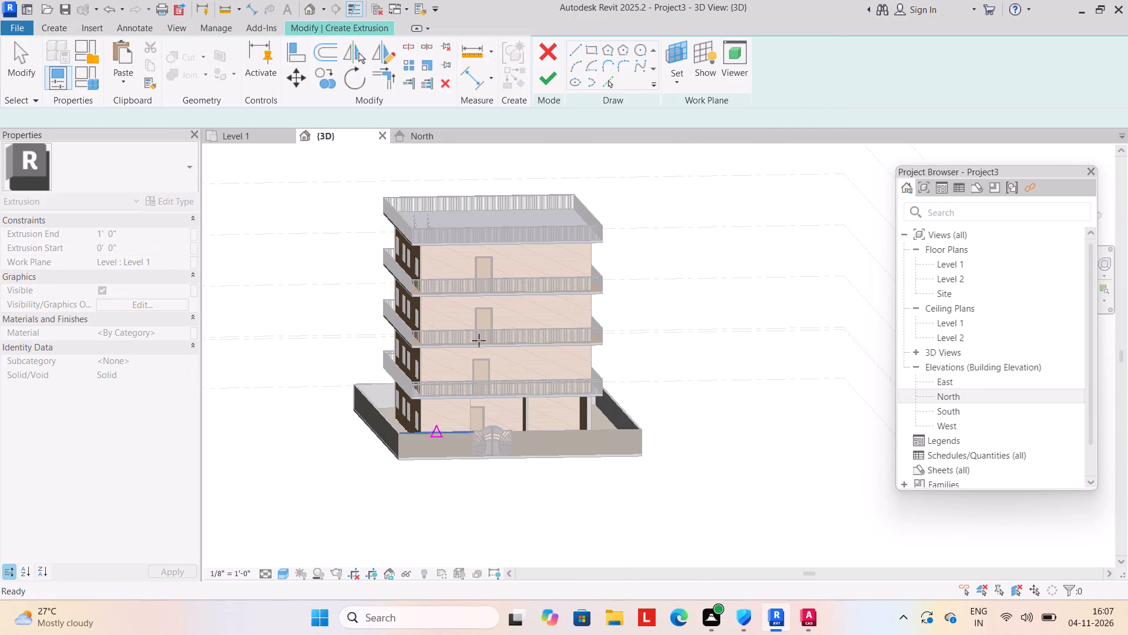
{"action": "left_click", "coordinate": [677, 51]}
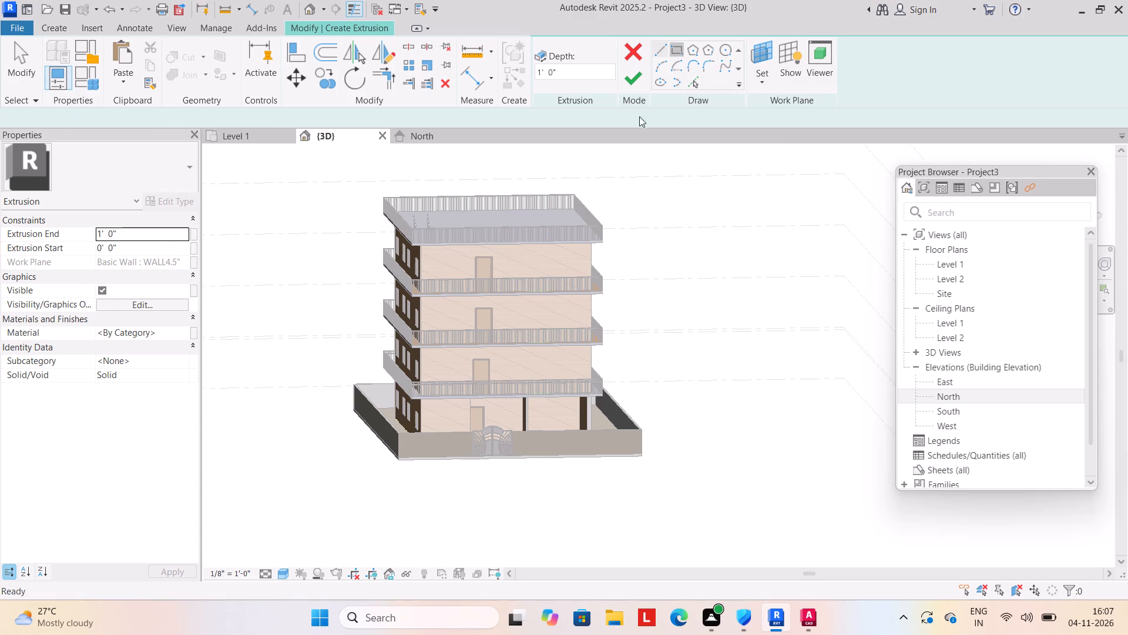
{"action": "scroll", "coordinate": [524, 457], "scroll_direction": "up", "scroll_amount": 4}
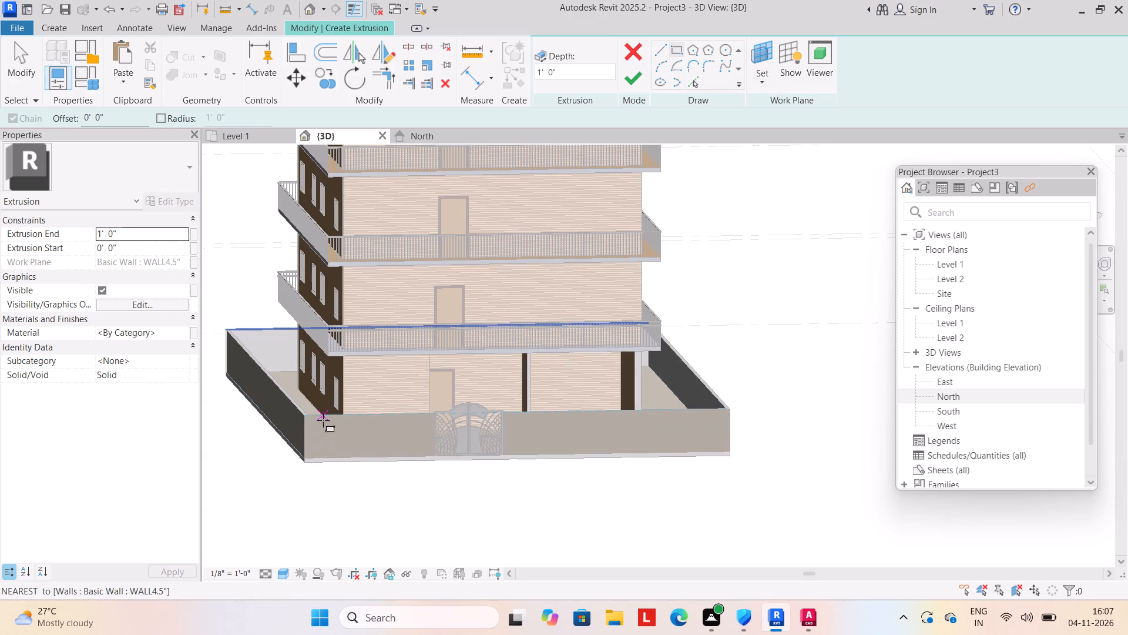
{"action": "left_click", "coordinate": [323, 420]}
{"action": "key", "text": "Escape"}
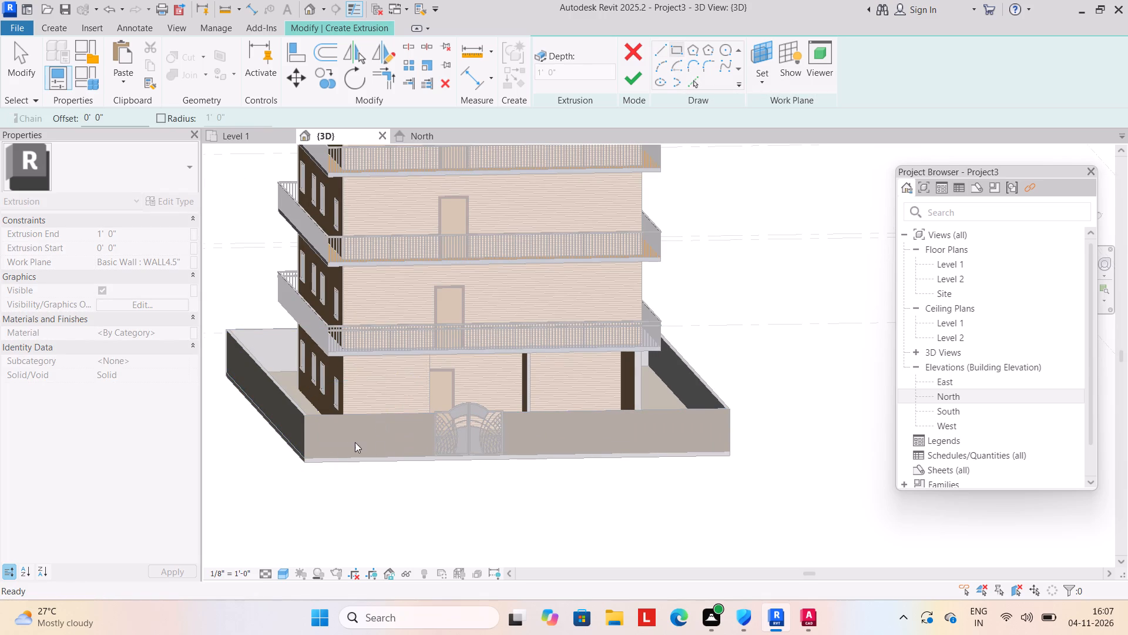
{"action": "scroll", "coordinate": [321, 452], "scroll_direction": "up", "scroll_amount": 4}
{"action": "left_click", "coordinate": [310, 400]}
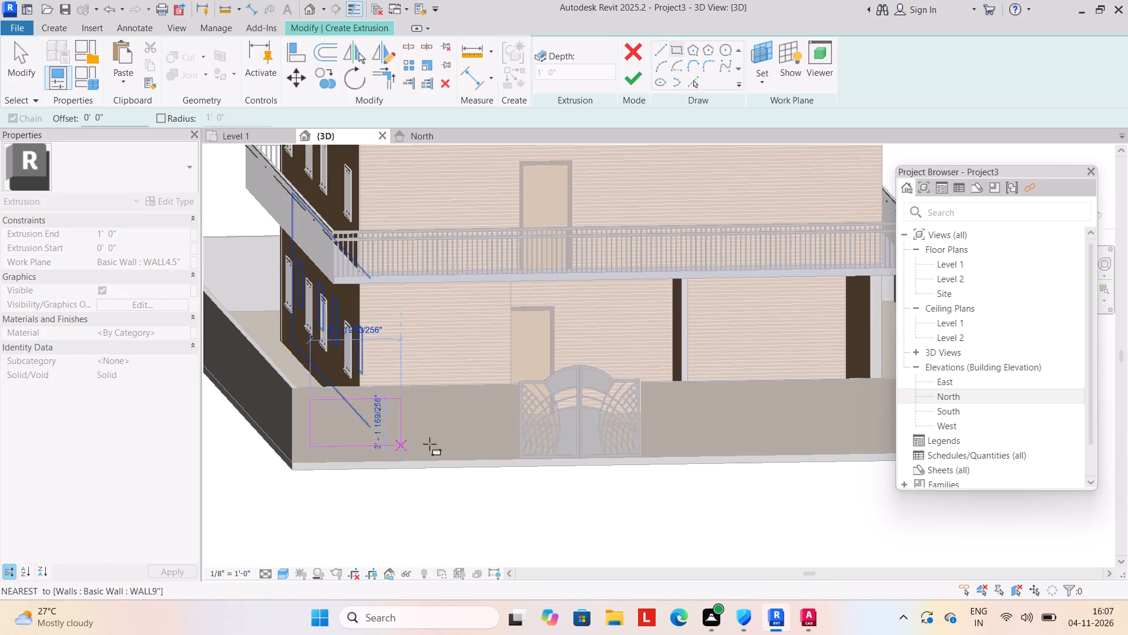
{"action": "left_click", "coordinate": [496, 446]}
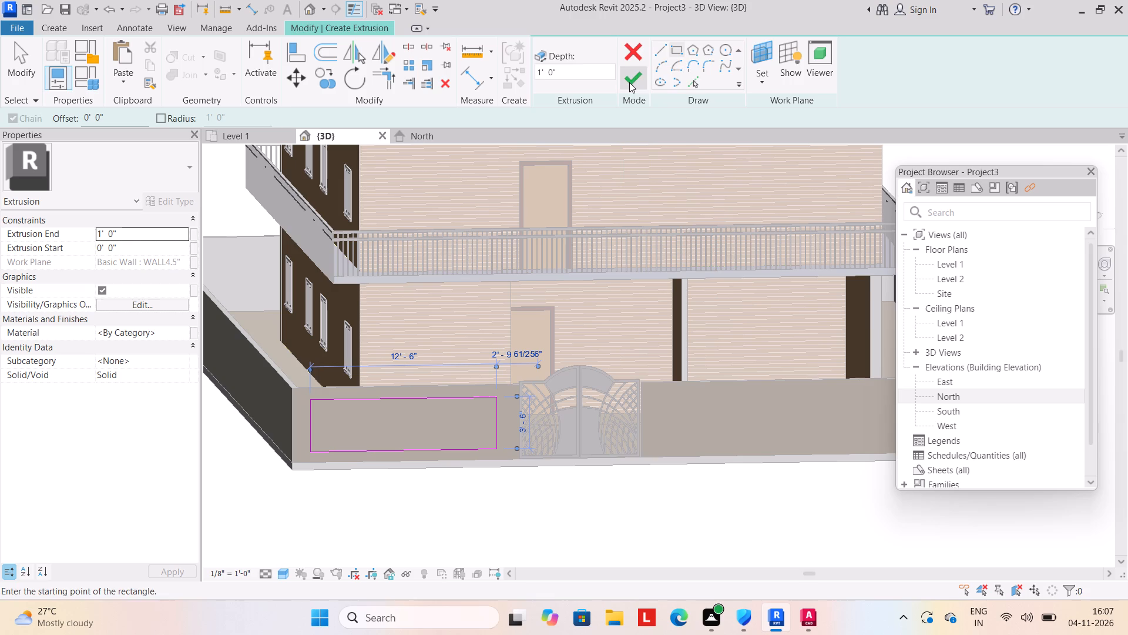
{"action": "left_click", "coordinate": [629, 82]}
Set the panel's extrusion end to 6" and finish the in-place model.
{"action": "left_click", "coordinate": [144, 240]}
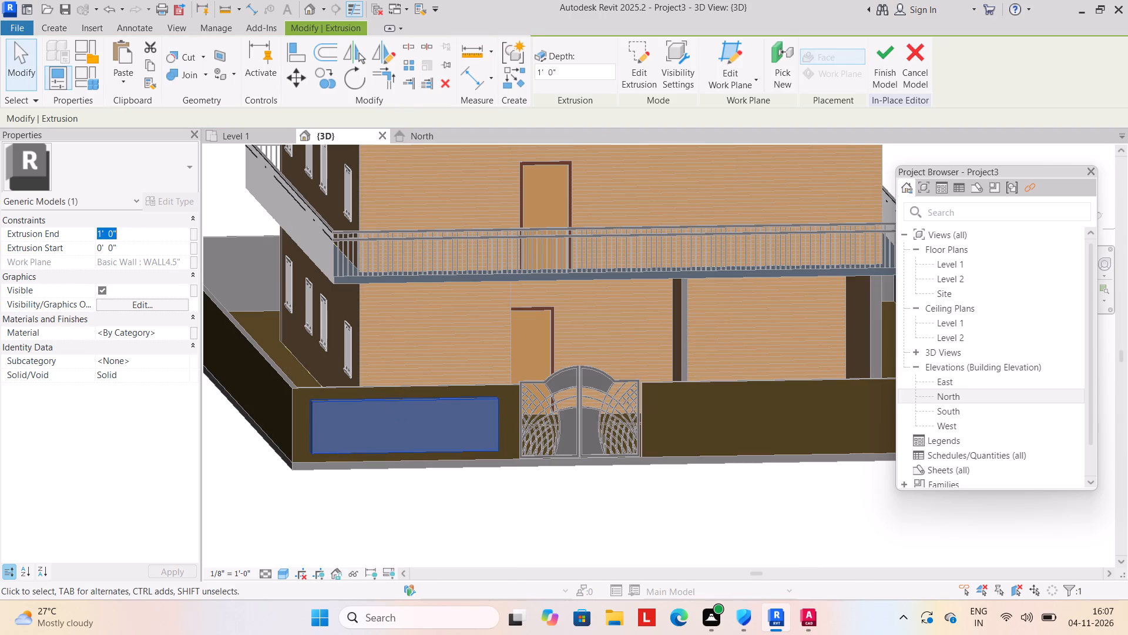
{"action": "type", "text": "6\""}
{"action": "key", "text": "Return"}
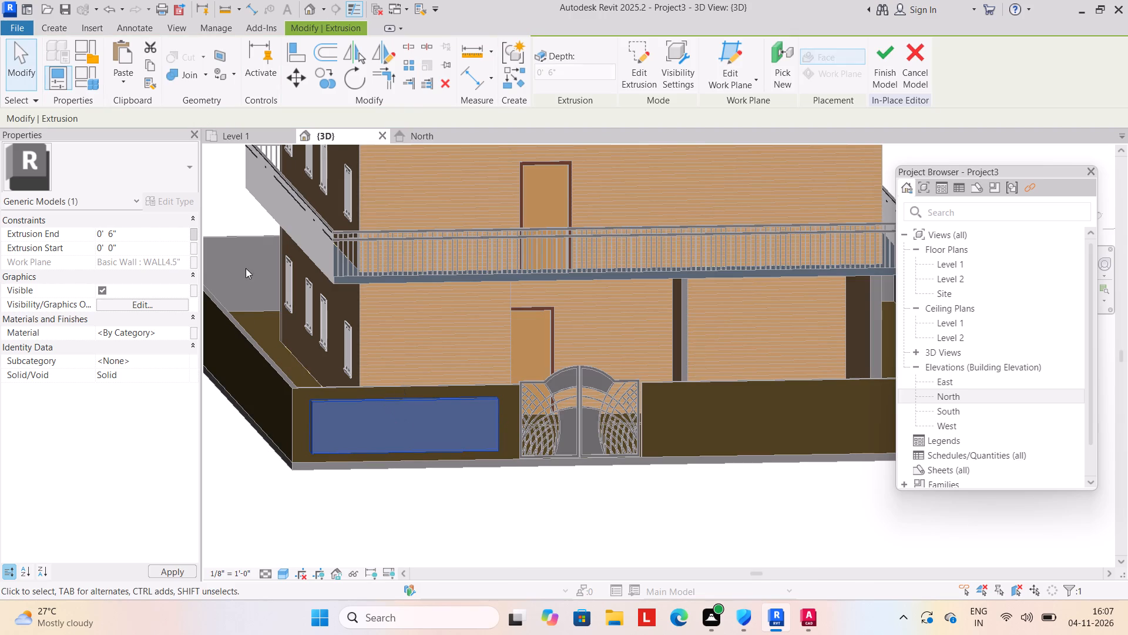
{"action": "scroll", "coordinate": [651, 470], "scroll_direction": "down", "scroll_amount": 2}
{"action": "middle_click_drag", "start_coordinate": [642, 468], "coordinate": [590, 458]}
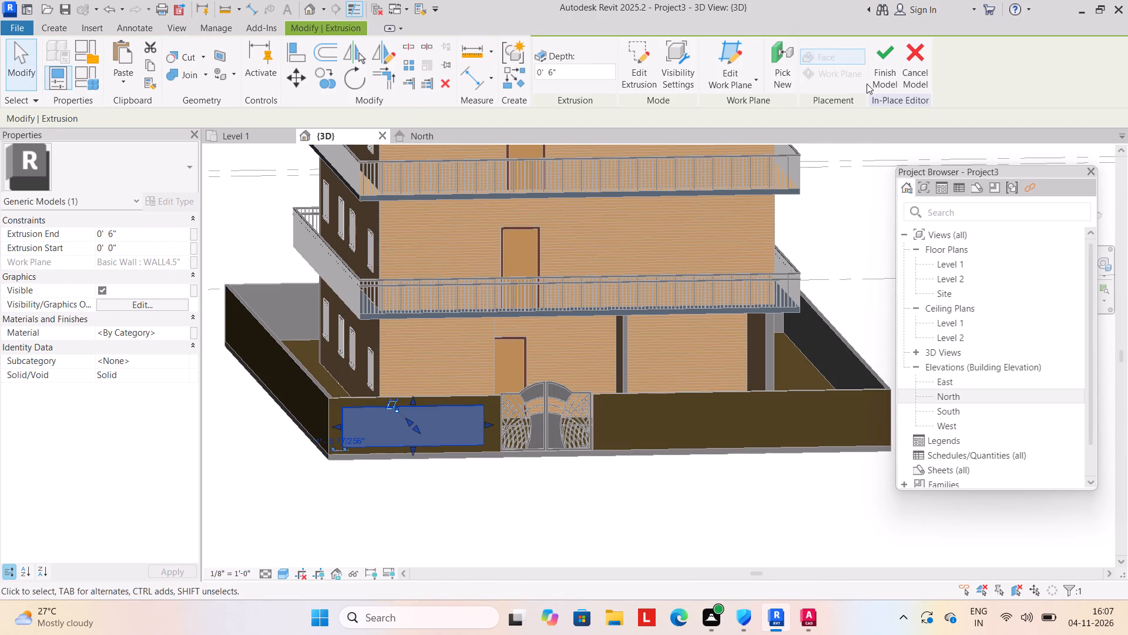
{"action": "left_click", "coordinate": [878, 74]}
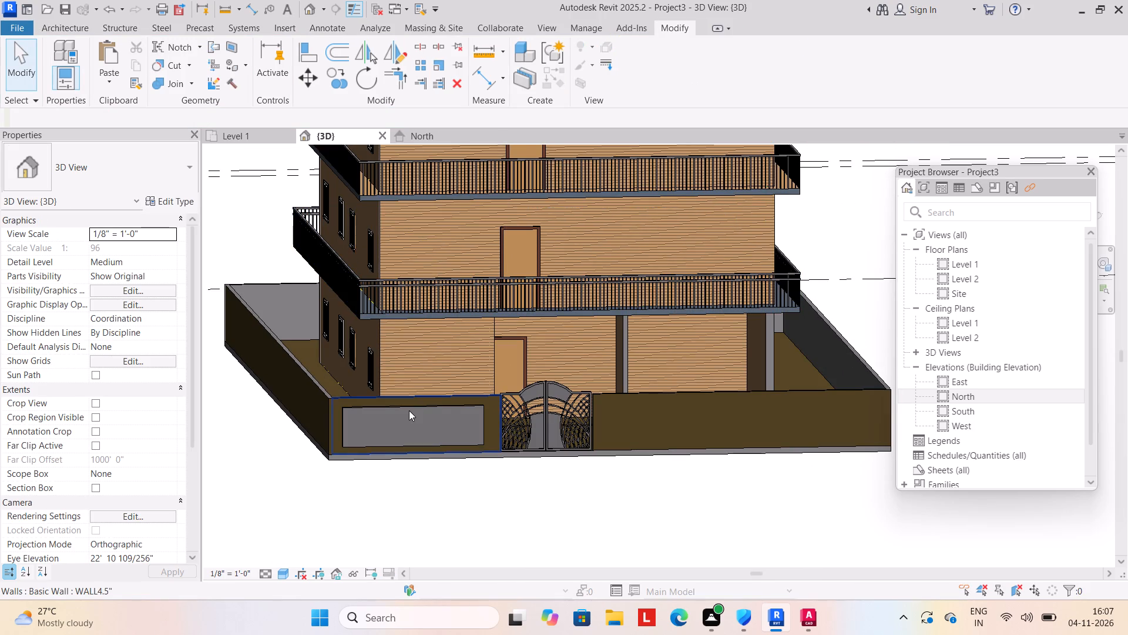
Edit the in-place model, adding an extrusion from a rectangle about 24' by 3' on the front compound wall's longer section across the gate.
{"action": "left_click", "coordinate": [409, 410]}
{"action": "left_click", "coordinate": [627, 64]}
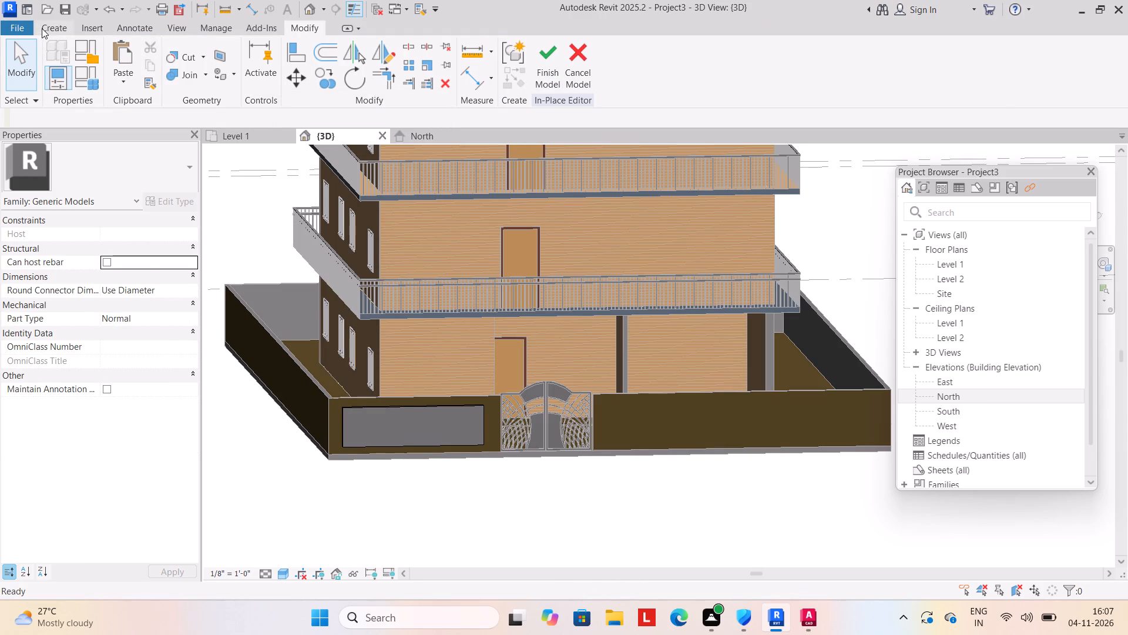
{"action": "left_click", "coordinate": [43, 24]}
{"action": "left_click", "coordinate": [122, 61]}
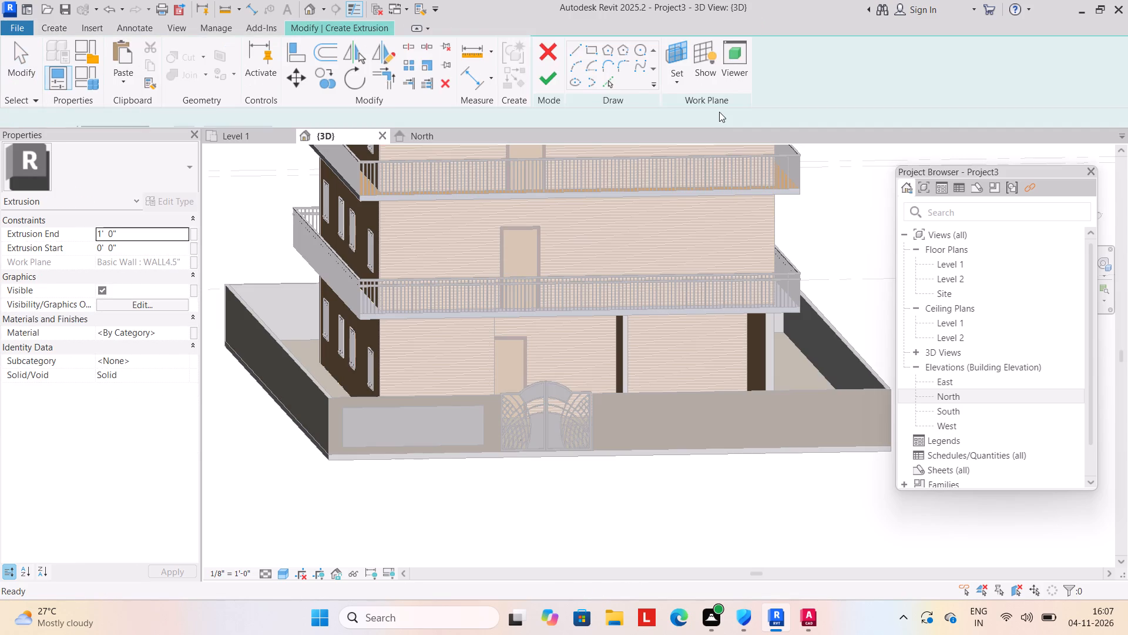
{"action": "left_click", "coordinate": [753, 81]}
{"action": "left_click", "coordinate": [790, 133]}
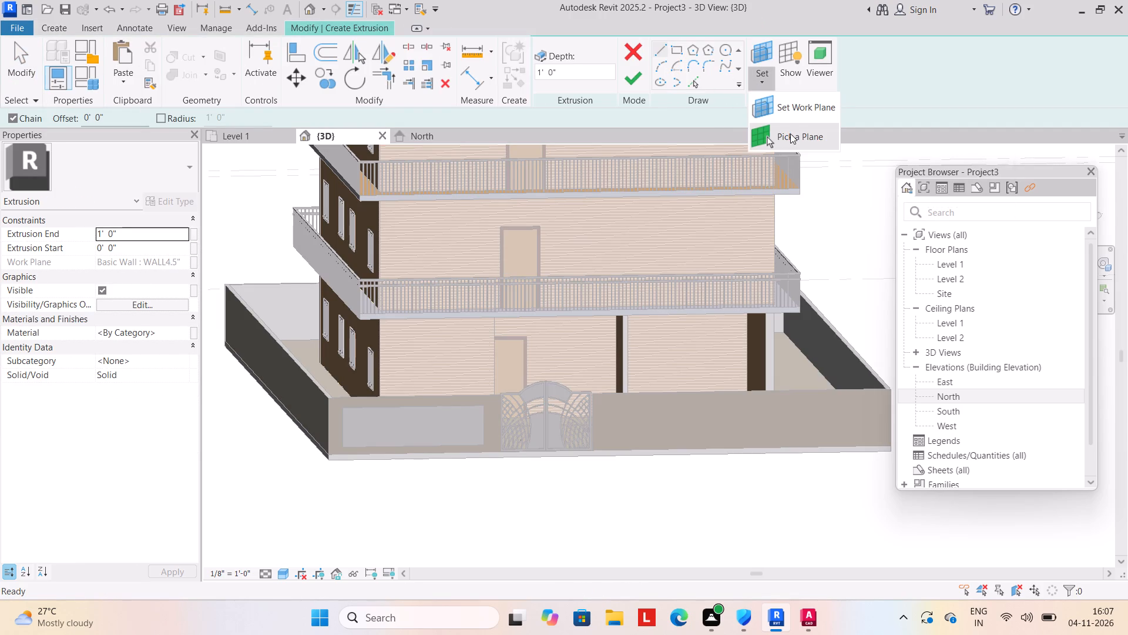
{"action": "left_click", "coordinate": [750, 395]}
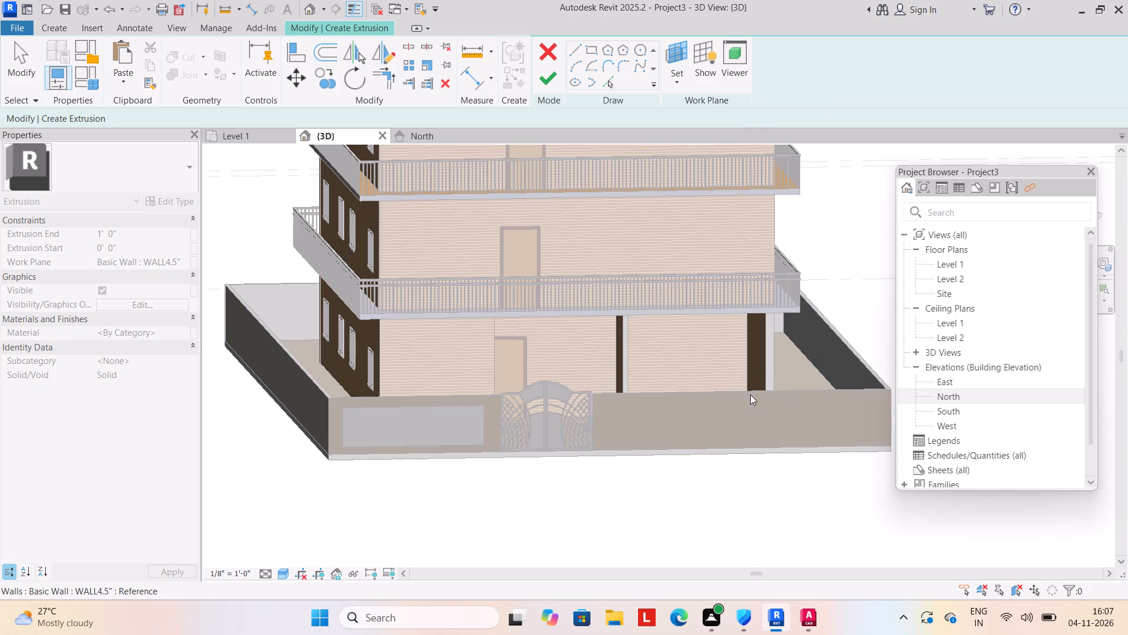
{"action": "left_click", "coordinate": [677, 48]}
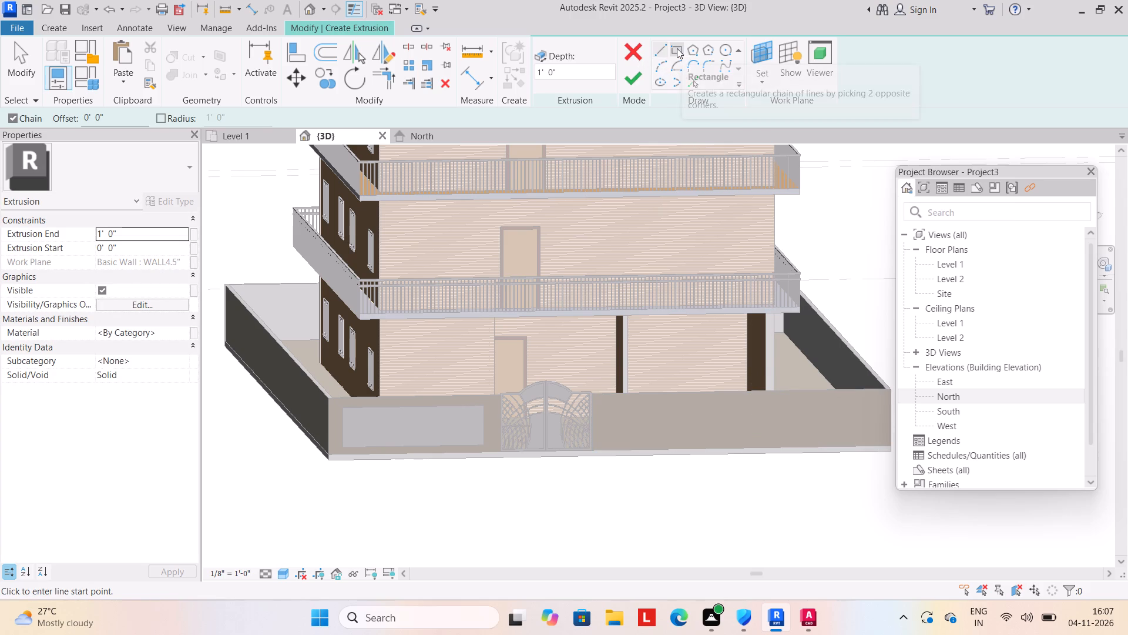
{"action": "left_click", "coordinate": [605, 402]}
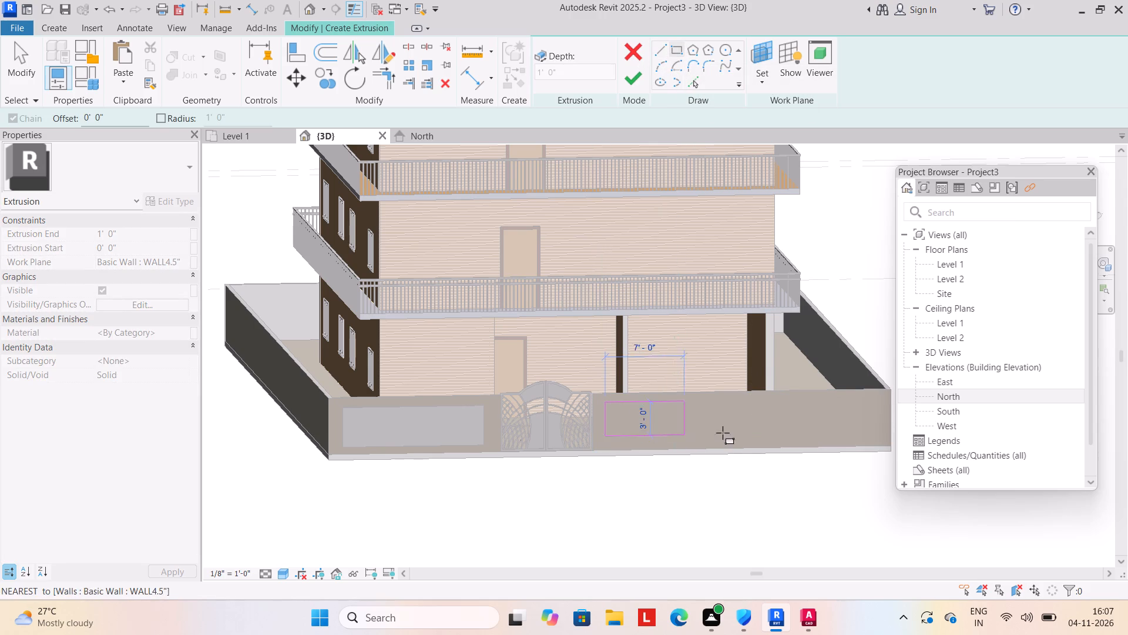
{"action": "scroll", "coordinate": [851, 432], "scroll_direction": "down", "scroll_amount": 1}
{"action": "middle_click_drag", "start_coordinate": [849, 432], "coordinate": [764, 434]}
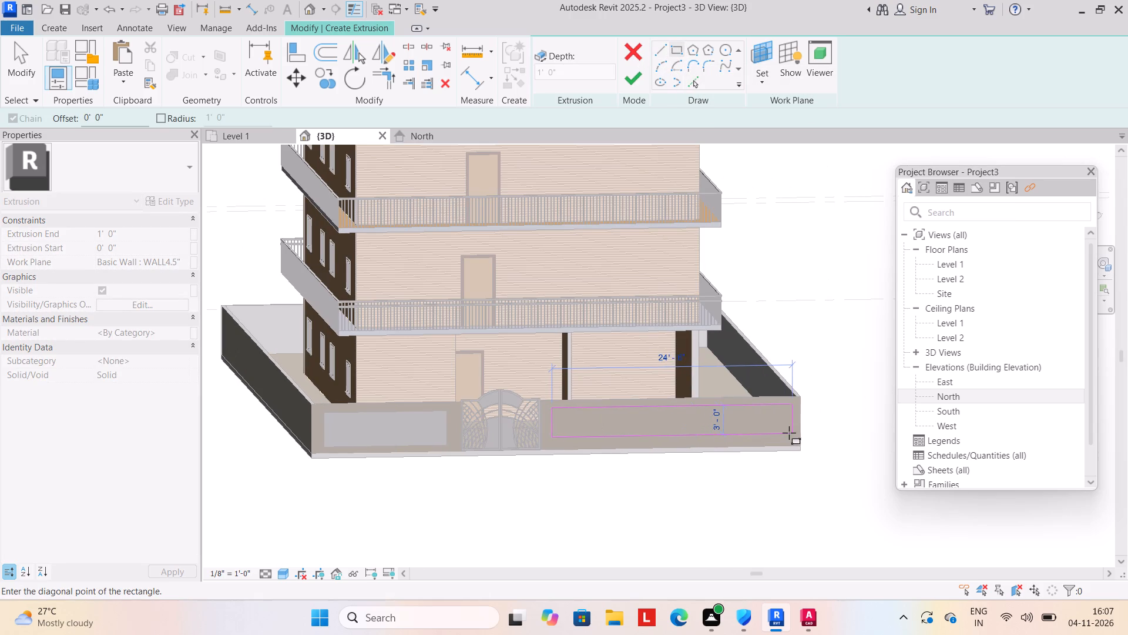
{"action": "left_click", "coordinate": [788, 433]}
{"action": "left_click", "coordinate": [639, 79]}
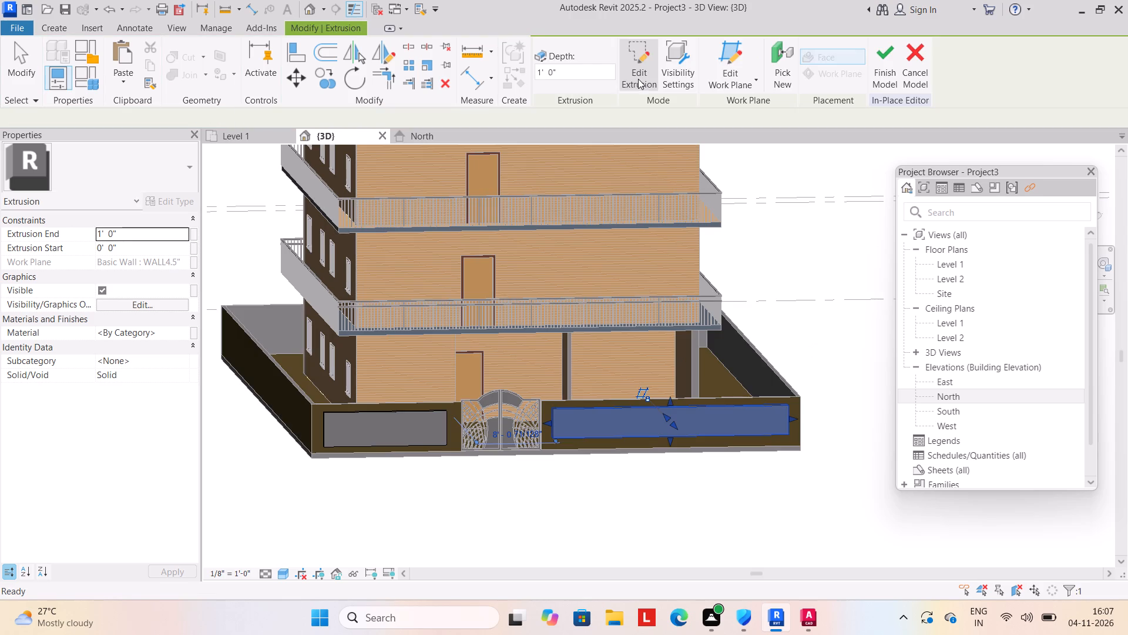
Set the longer panel's extrusion end to 6" and finish the in-place model.
{"action": "left_click", "coordinate": [140, 231]}
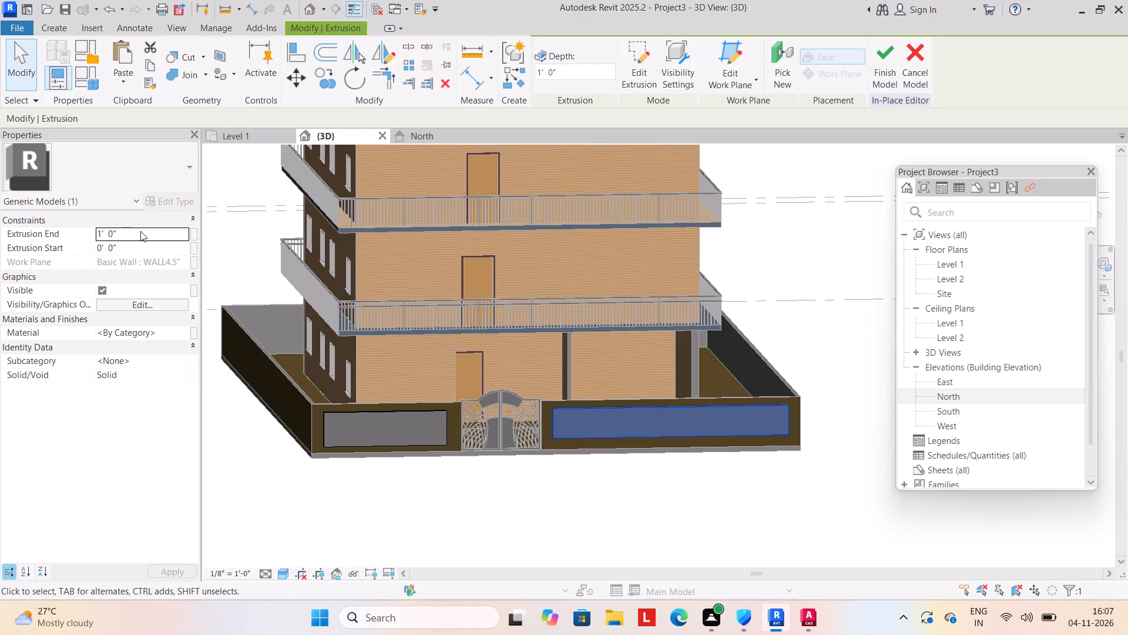
{"action": "type", "text": "6\""}
{"action": "key", "text": "Return"}
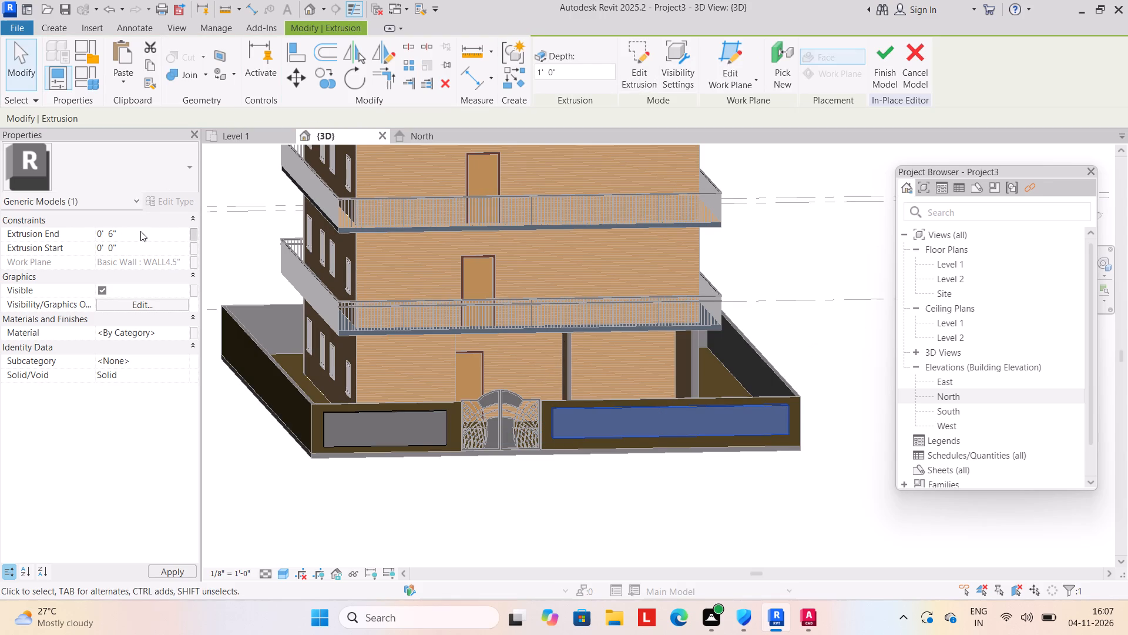
{"action": "left_click", "coordinate": [426, 499]}
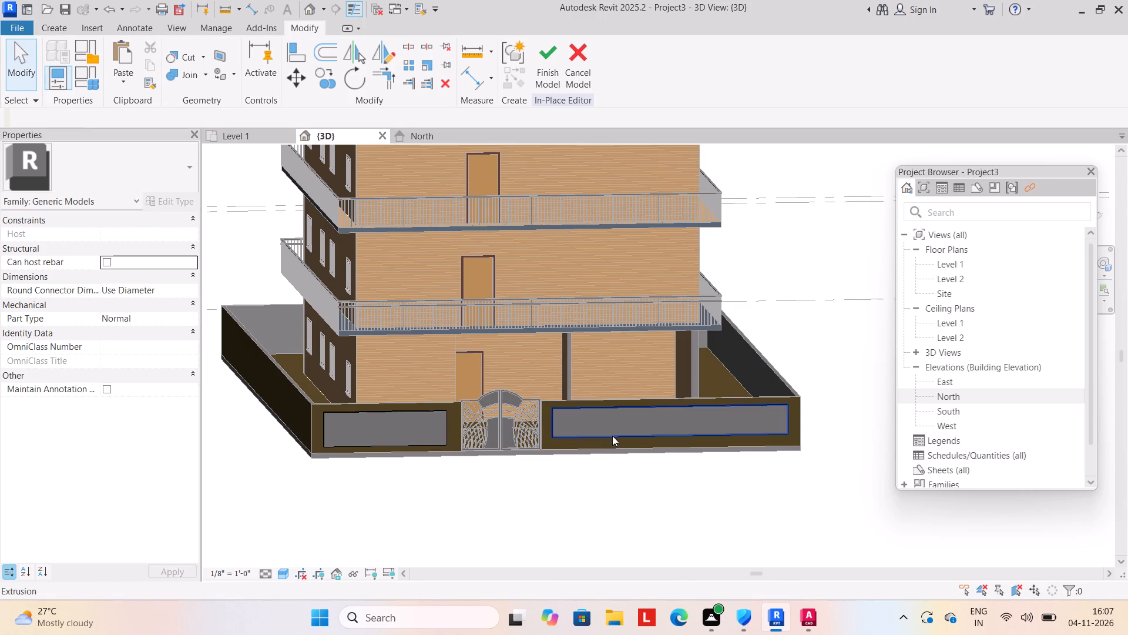
{"action": "left_click", "coordinate": [612, 436]}
{"action": "left_click", "coordinate": [670, 439]}
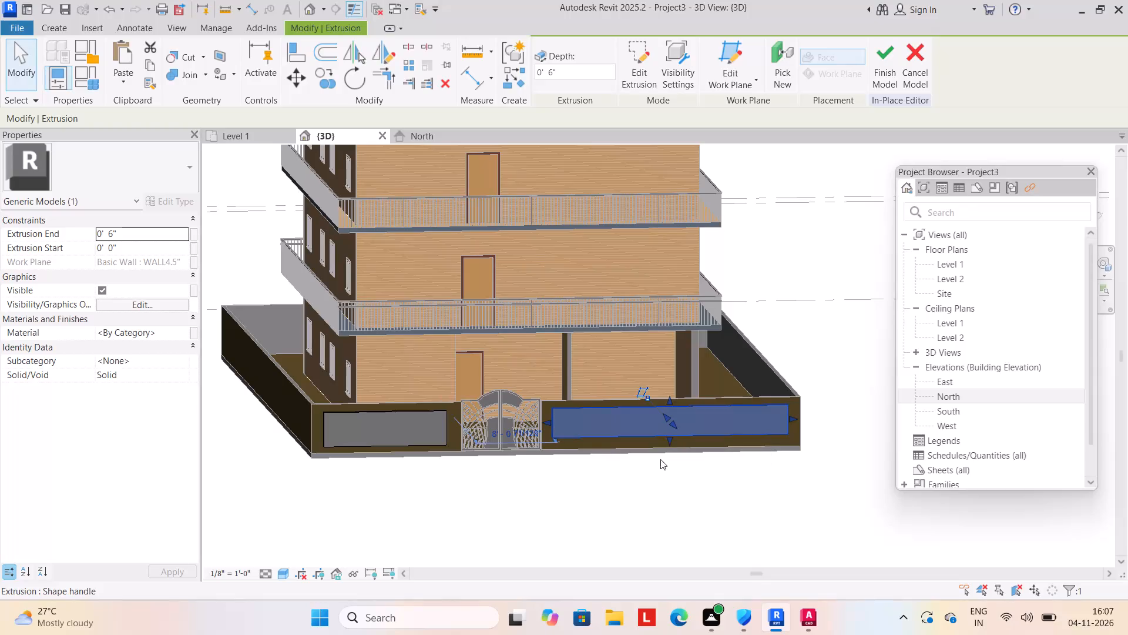
{"action": "left_click", "coordinate": [649, 487]}
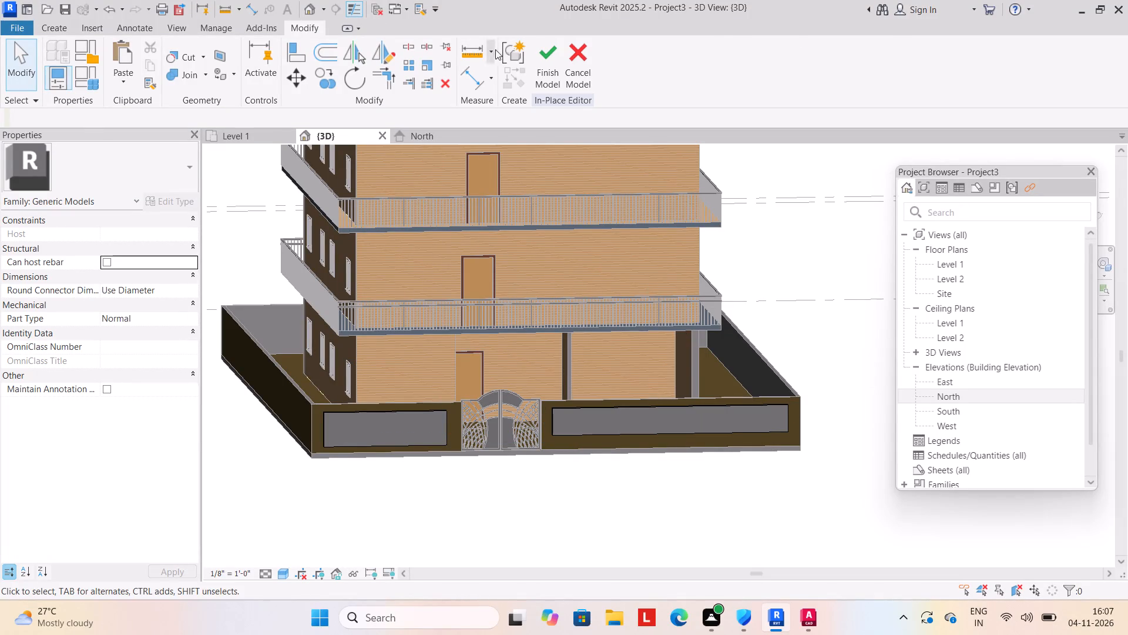
{"action": "left_click", "coordinate": [543, 62]}
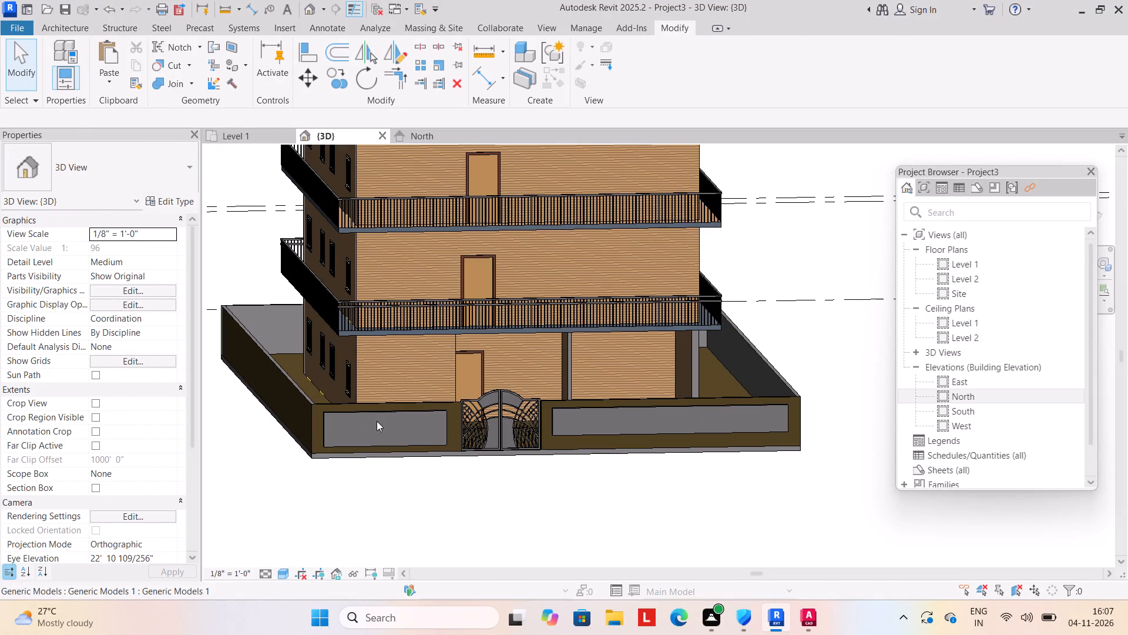
Stretch the longer panel's lower edge slightly downward towards the base of the compound wall.
{"action": "left_click", "coordinate": [377, 421]}
{"action": "left_click", "coordinate": [380, 417]}
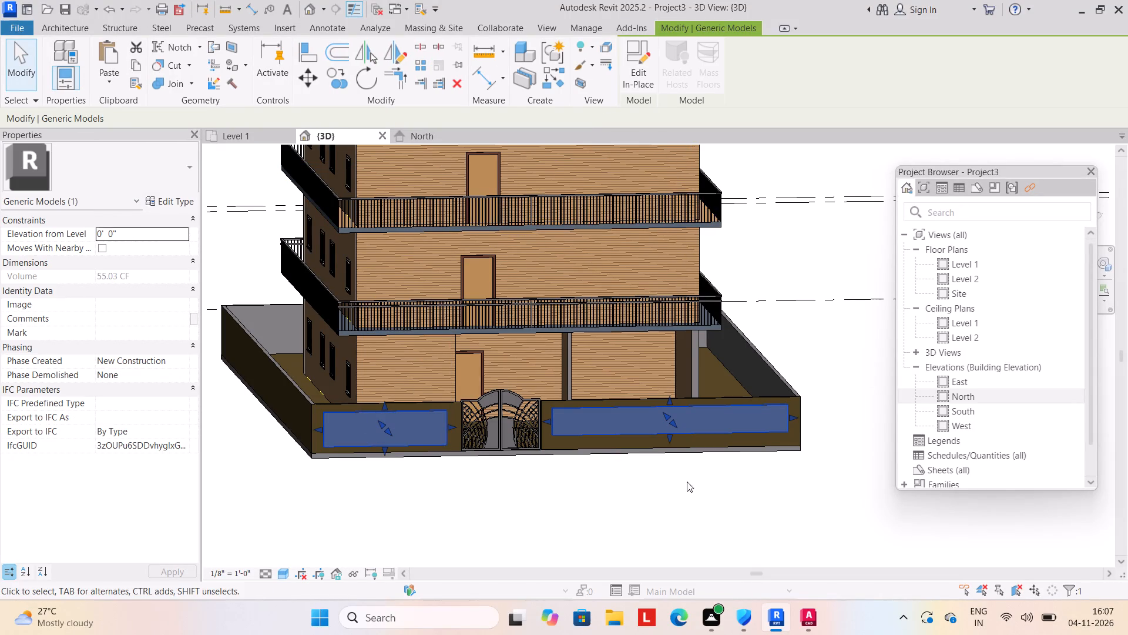
{"action": "scroll", "coordinate": [678, 454], "scroll_direction": "up", "scroll_amount": 4}
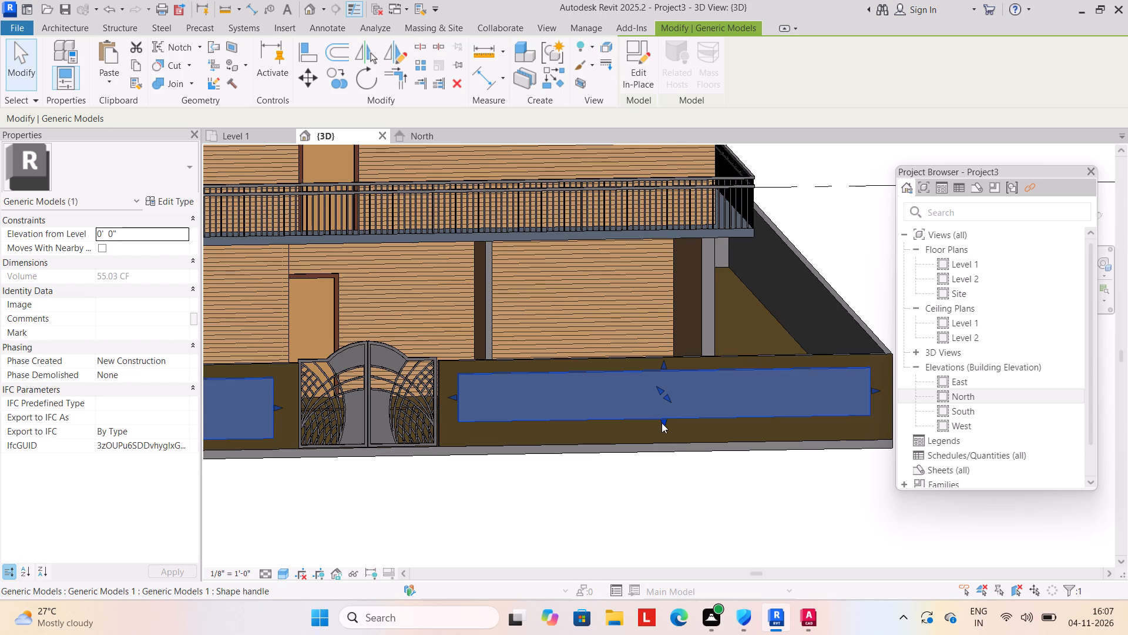
{"action": "left_click_drag", "start_coordinate": [662, 423], "coordinate": [663, 429]}
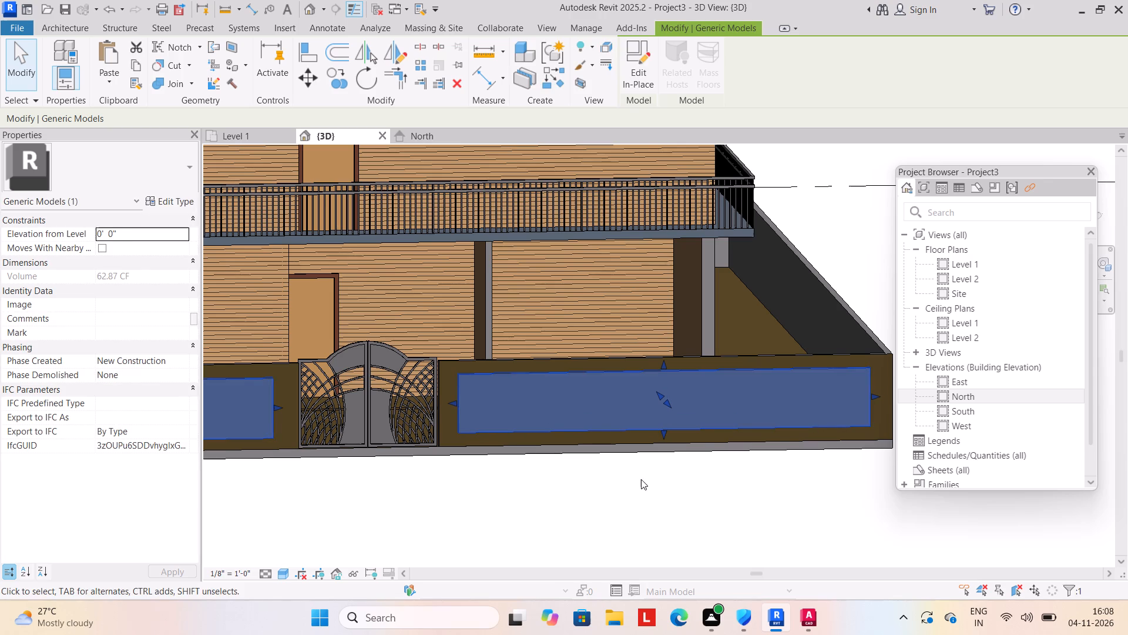
{"action": "scroll", "coordinate": [641, 479], "scroll_direction": "down", "scroll_amount": 3}
{"action": "middle_click_drag", "start_coordinate": [641, 479], "coordinate": [642, 469]}
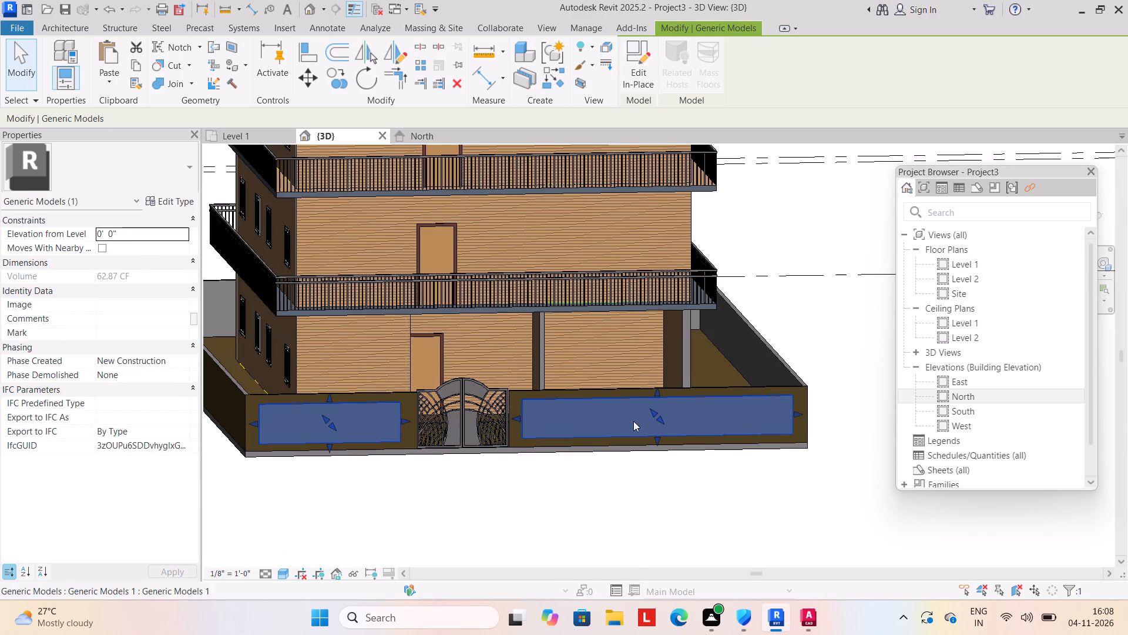
Edit the in-place model, paint the front faces of both panels with the Parking Stripe material, and finish the model.
{"action": "left_click", "coordinate": [631, 65]}
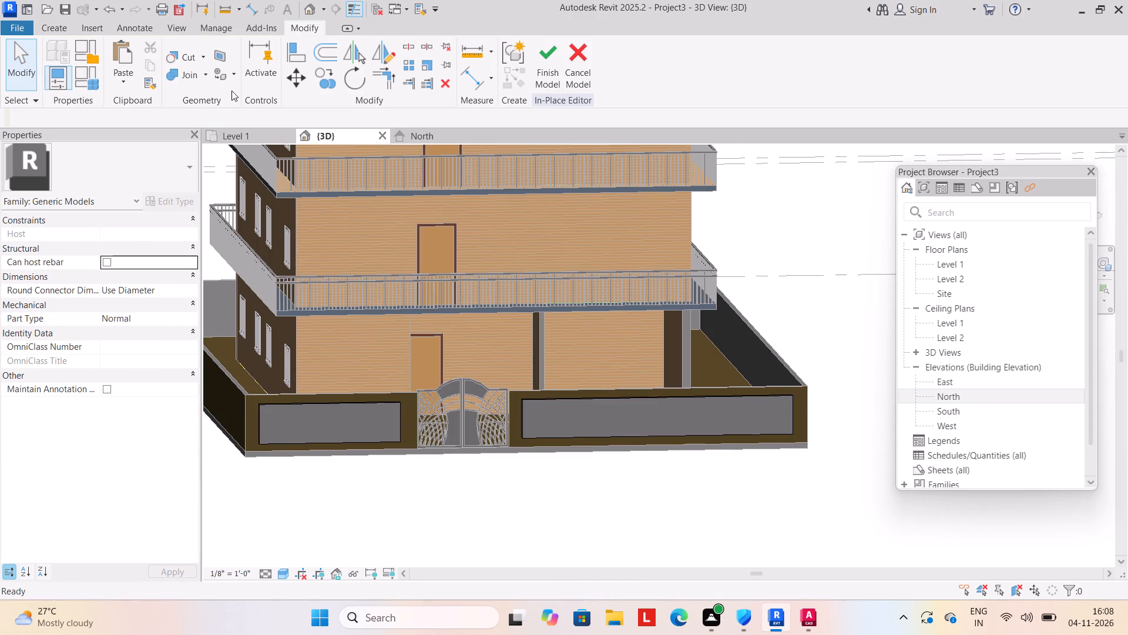
{"action": "left_click", "coordinate": [236, 73]}
{"action": "left_click", "coordinate": [240, 104]}
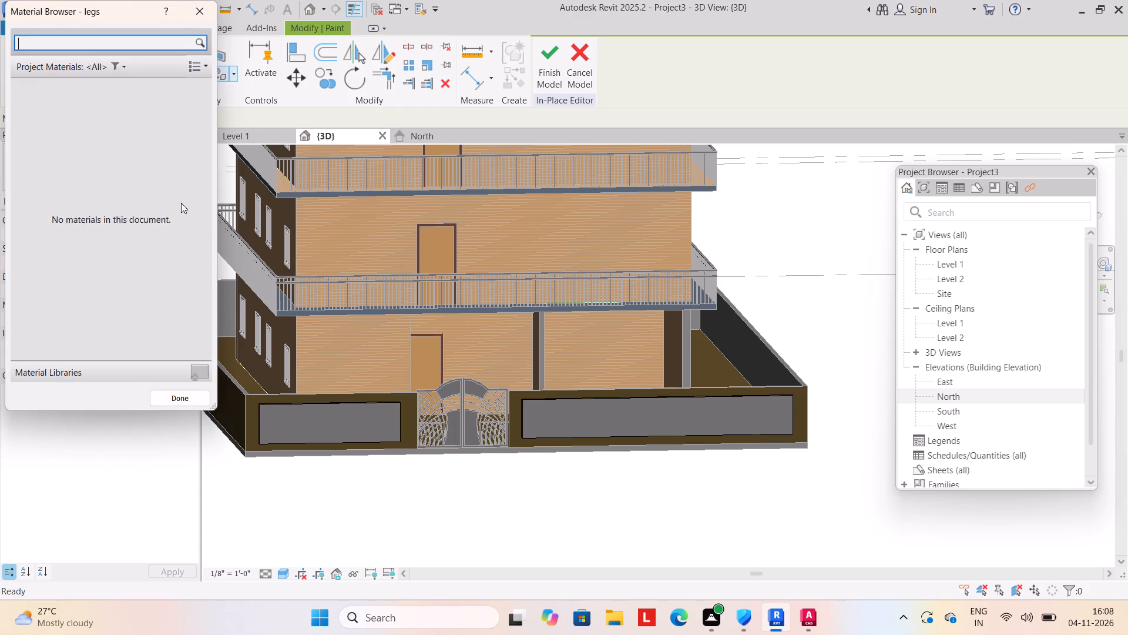
{"action": "scroll", "coordinate": [166, 258], "scroll_direction": "down", "scroll_amount": 4}
{"action": "scroll", "coordinate": [165, 263], "scroll_direction": "up", "scroll_amount": 4}
{"action": "scroll", "coordinate": [172, 280], "scroll_direction": "down", "scroll_amount": 1}
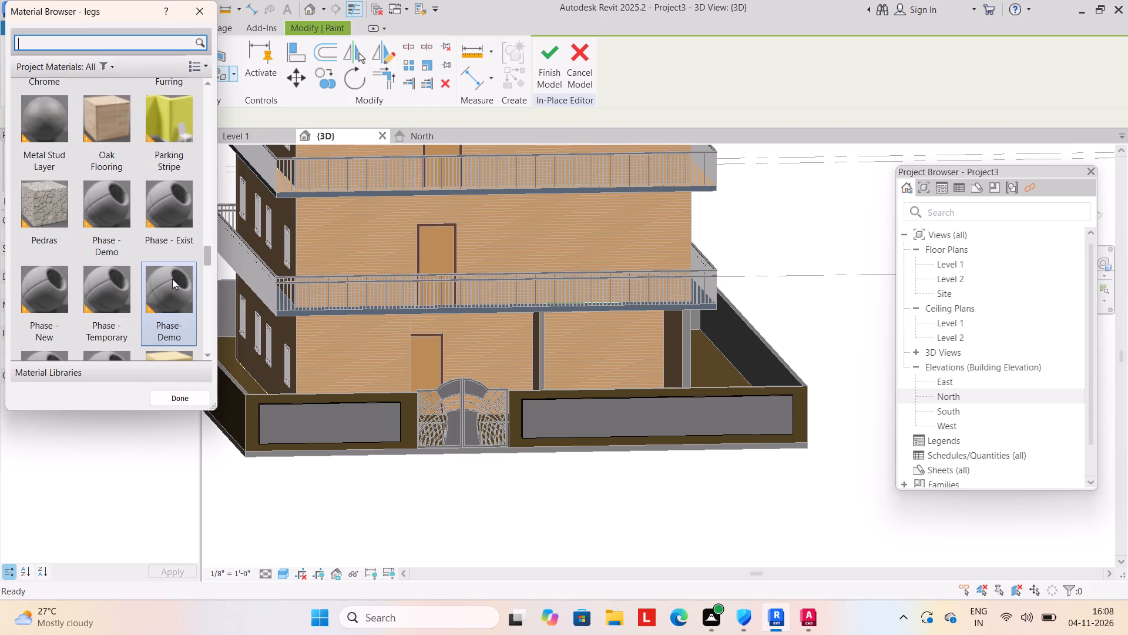
{"action": "left_click", "coordinate": [168, 120]}
{"action": "left_click", "coordinate": [283, 425]}
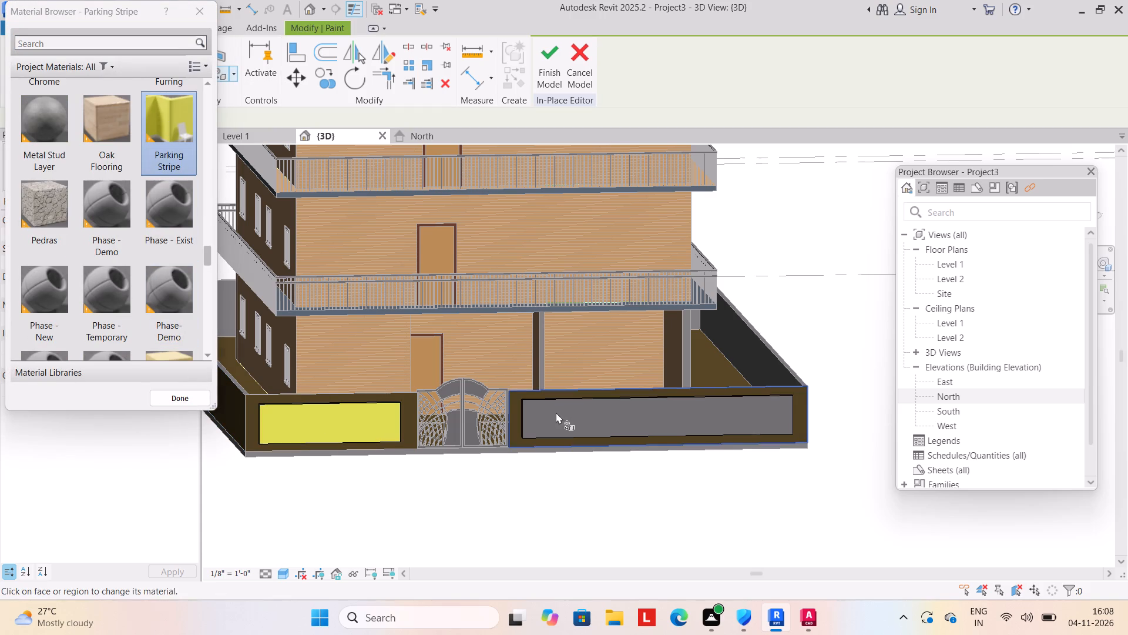
{"action": "left_click", "coordinate": [556, 412]}
{"action": "left_click", "coordinate": [545, 76]}
{"action": "scroll", "coordinate": [524, 335], "scroll_direction": "down", "scroll_amount": 6}
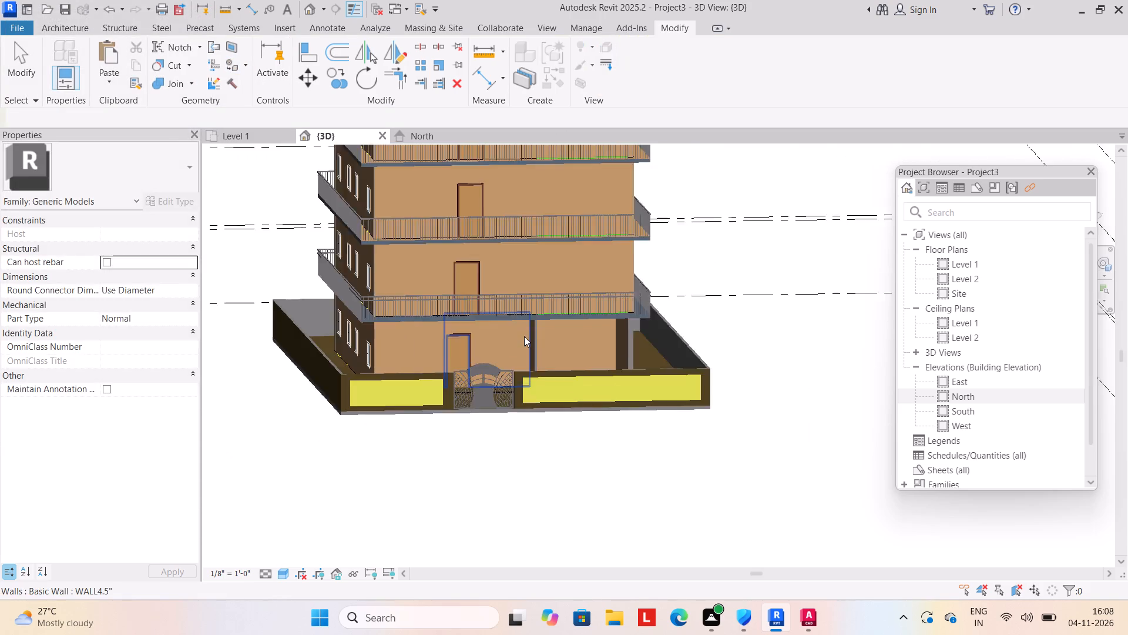
On the Level 1 plan, create a Grassland - 16" toposolid from a sketched rectangle about 84' by 116' around the compound wall.
{"action": "scroll", "coordinate": [515, 346], "scroll_direction": "down", "scroll_amount": 2}
{"action": "middle_click_drag", "start_coordinate": [515, 346], "coordinate": [522, 350]}
{"action": "left_click", "coordinate": [233, 134]}
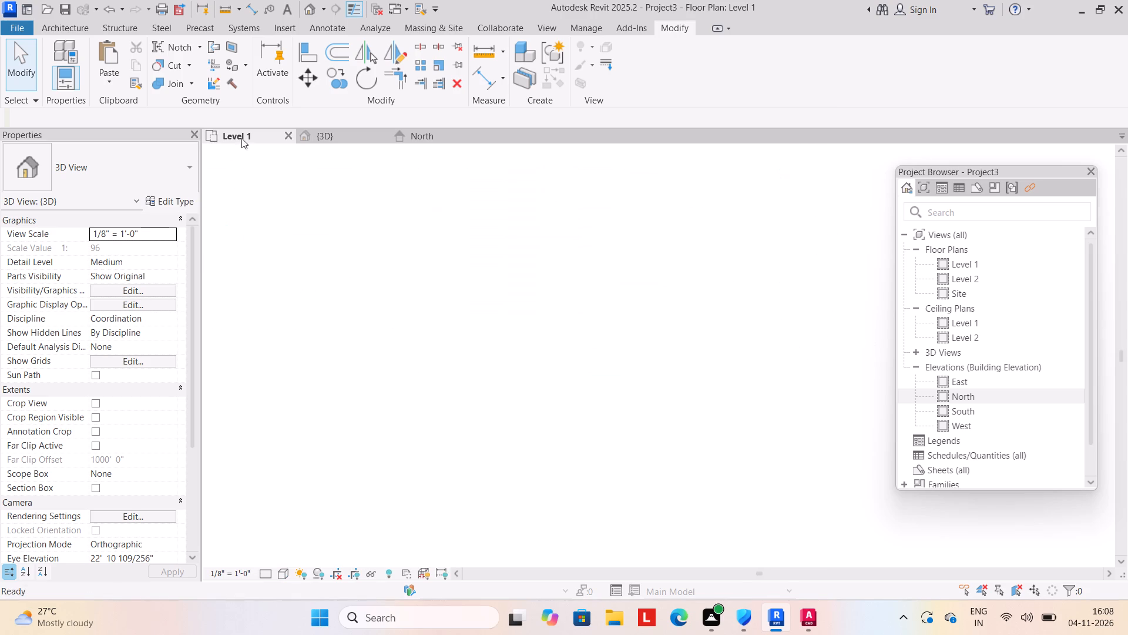
{"action": "scroll", "coordinate": [372, 290], "scroll_direction": "down", "scroll_amount": 8}
{"action": "middle_click_drag", "start_coordinate": [372, 306], "coordinate": [401, 309]}
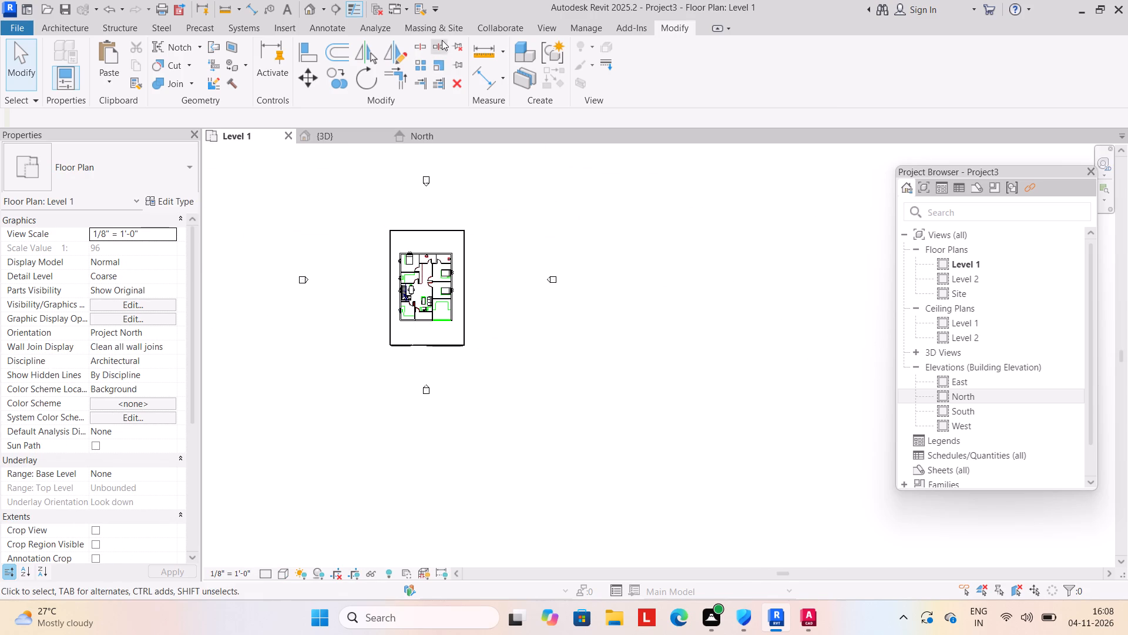
{"action": "left_click", "coordinate": [441, 32]}
{"action": "left_click", "coordinate": [415, 82]}
{"action": "left_click", "coordinate": [426, 105]}
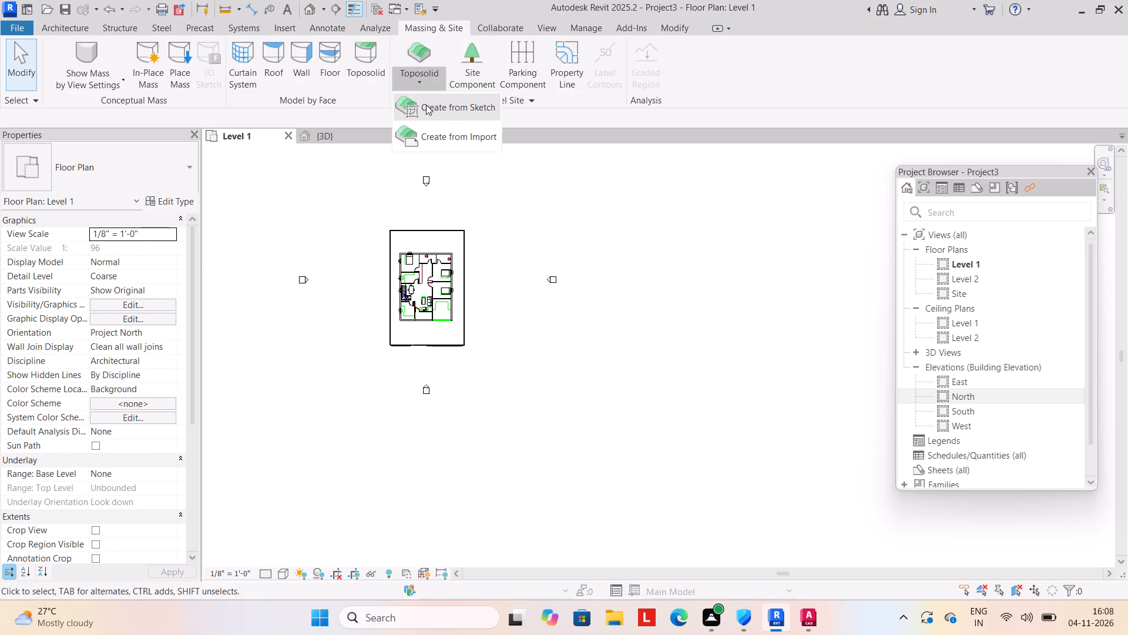
{"action": "left_click", "coordinate": [757, 48]}
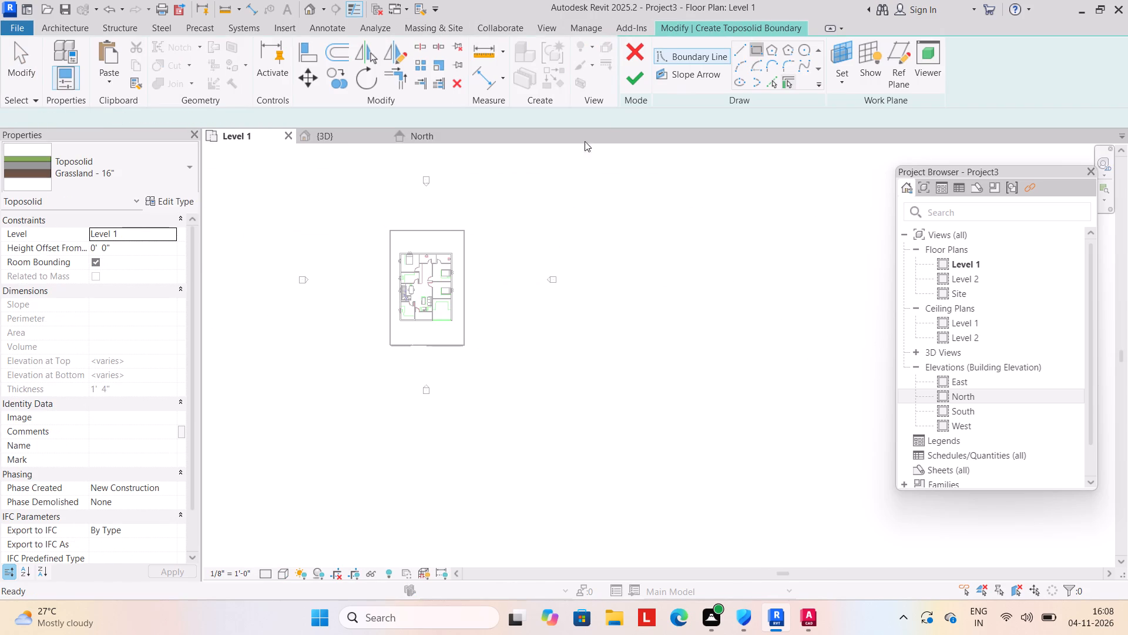
{"action": "left_click", "coordinate": [367, 200]}
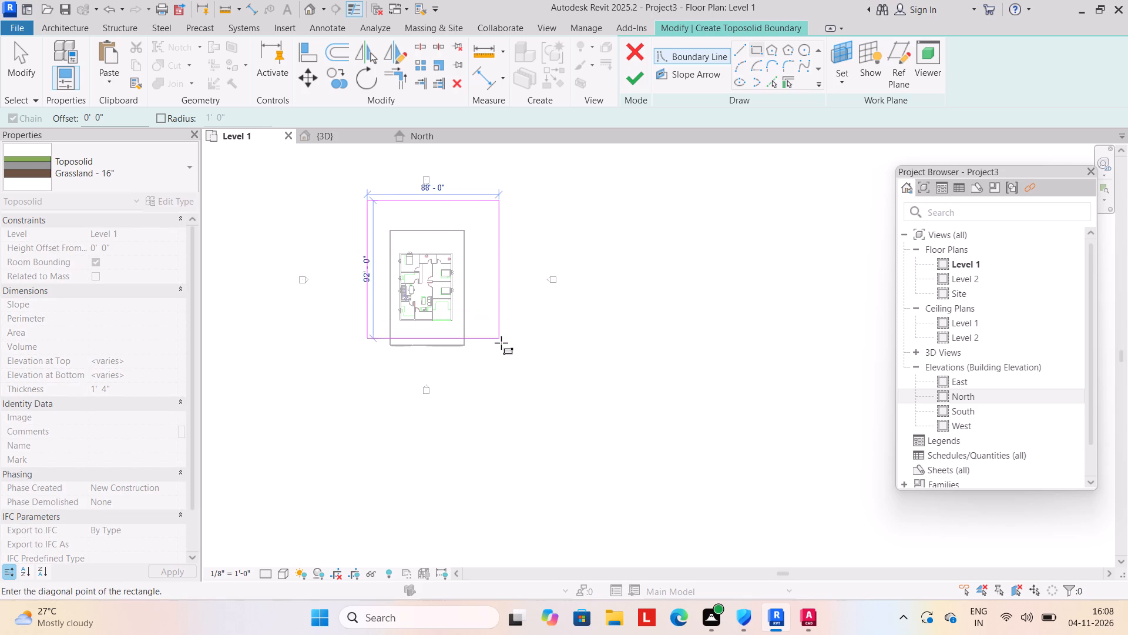
{"action": "left_click_drag", "start_coordinate": [494, 376], "coordinate": [493, 365]}
{"action": "left_click", "coordinate": [627, 71]}
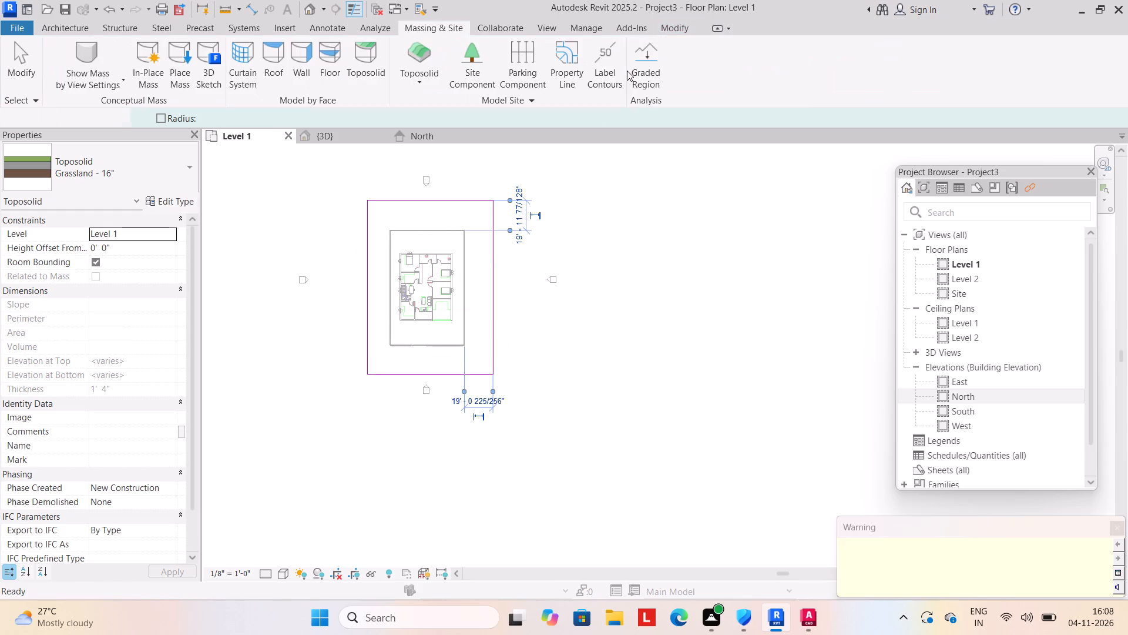
Set the toposolid's height offset from level to -6" and check the site in the 3D view.
{"action": "left_click", "coordinate": [139, 246]}
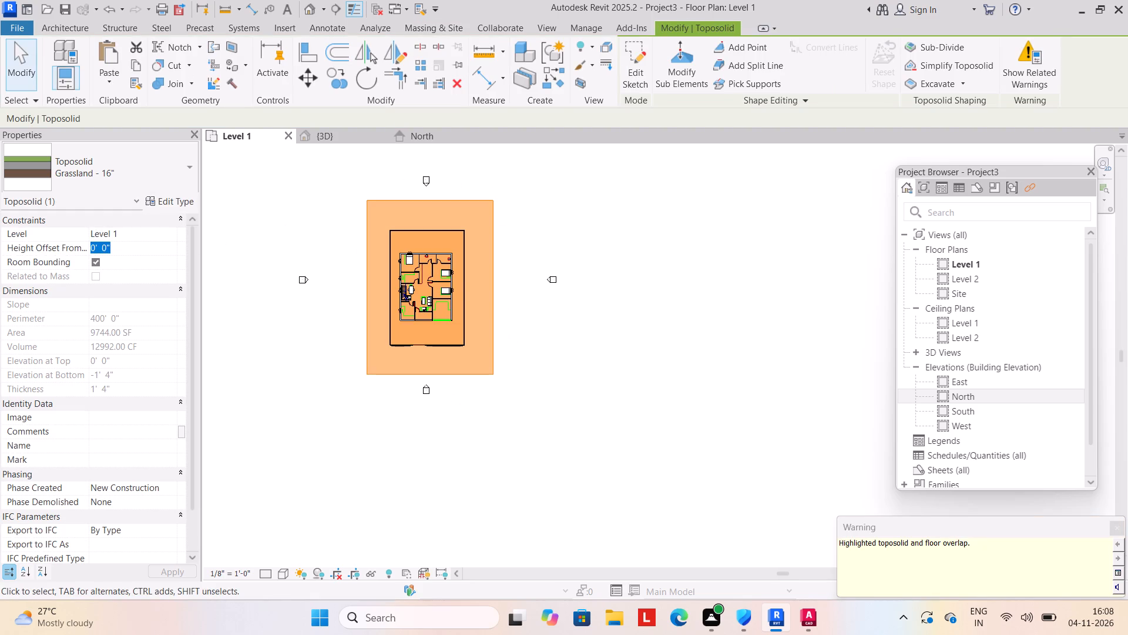
{"action": "type", "text": "-6\""}
{"action": "key", "text": "Return"}
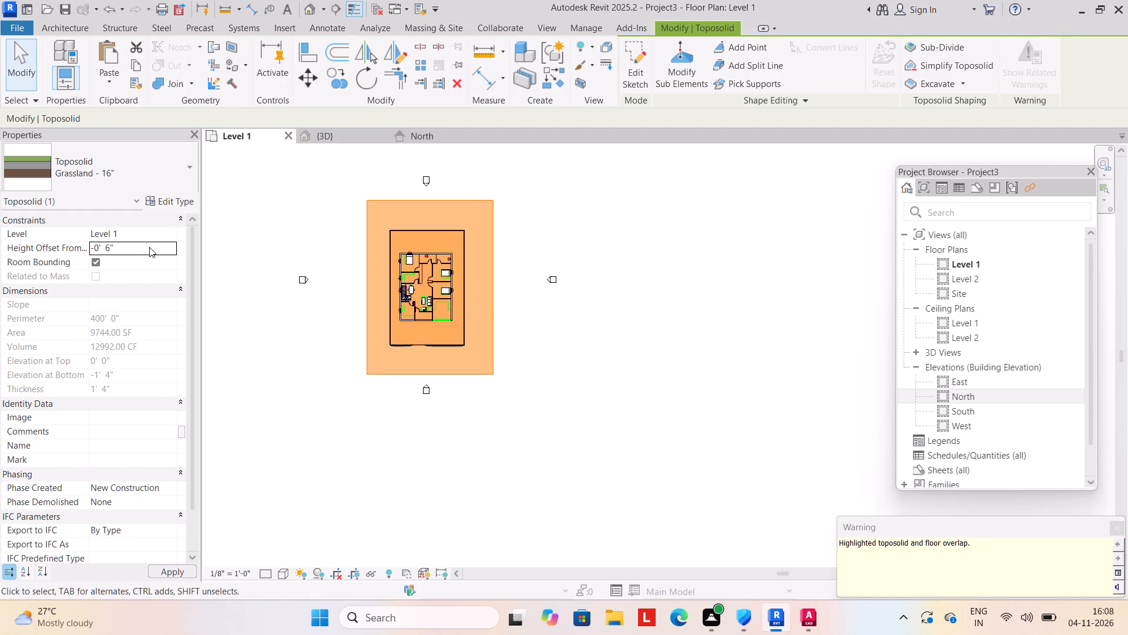
{"action": "left_click", "coordinate": [300, 417]}
{"action": "left_click", "coordinate": [343, 138]}
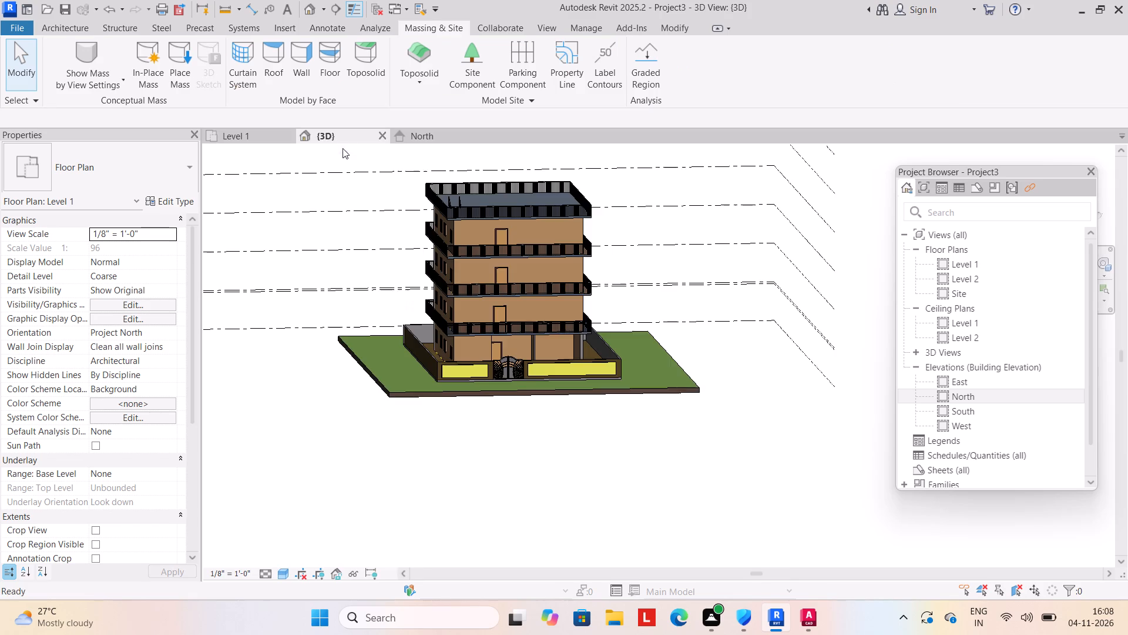
{"action": "middle_click_drag", "start_coordinate": [566, 463], "coordinate": [565, 491], "text": "shift"}
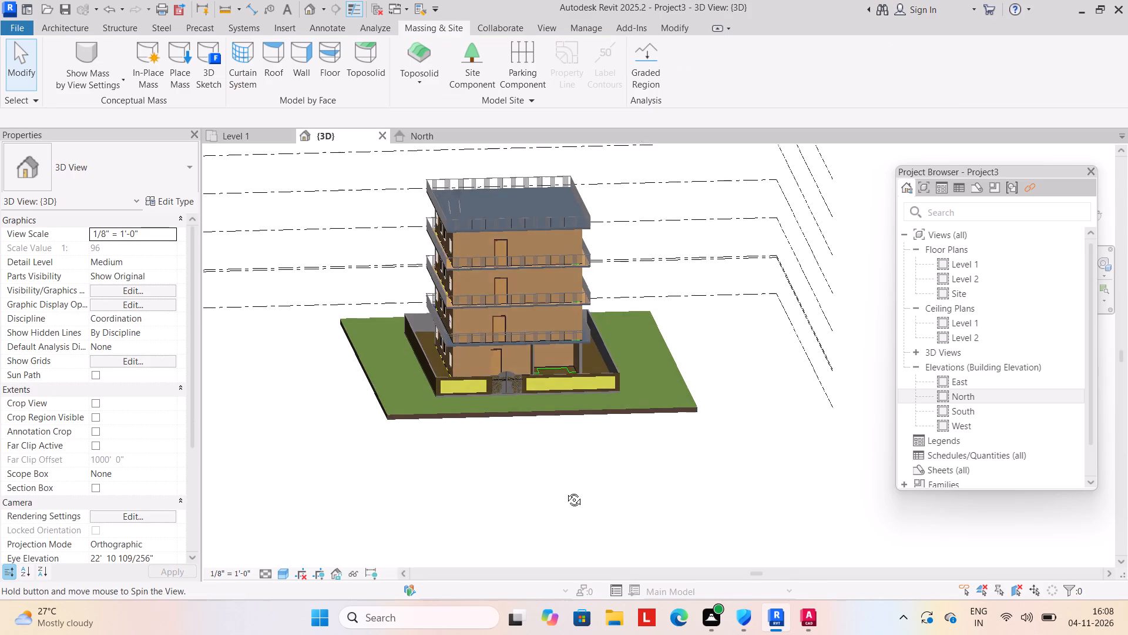
{"action": "middle_click_drag", "start_coordinate": [565, 491], "coordinate": [566, 469], "text": "shift"}
Switch to AutoCAD and open the FU20 drawing from the Documents folder.
{"action": "left_click", "coordinate": [811, 616]}
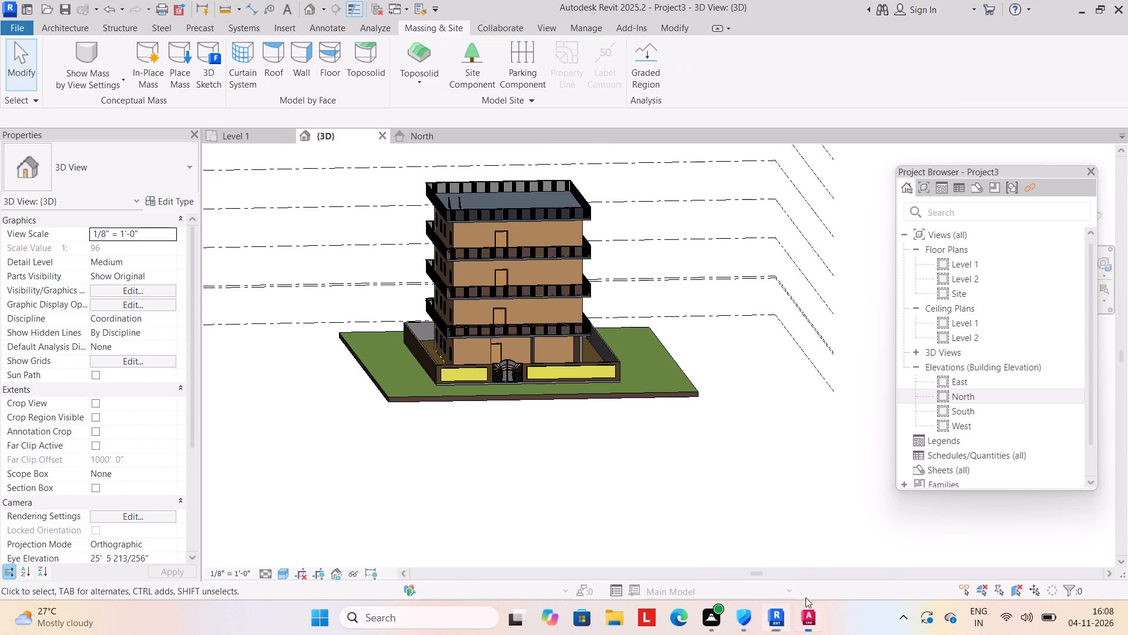
{"action": "left_click", "coordinate": [18, 9]}
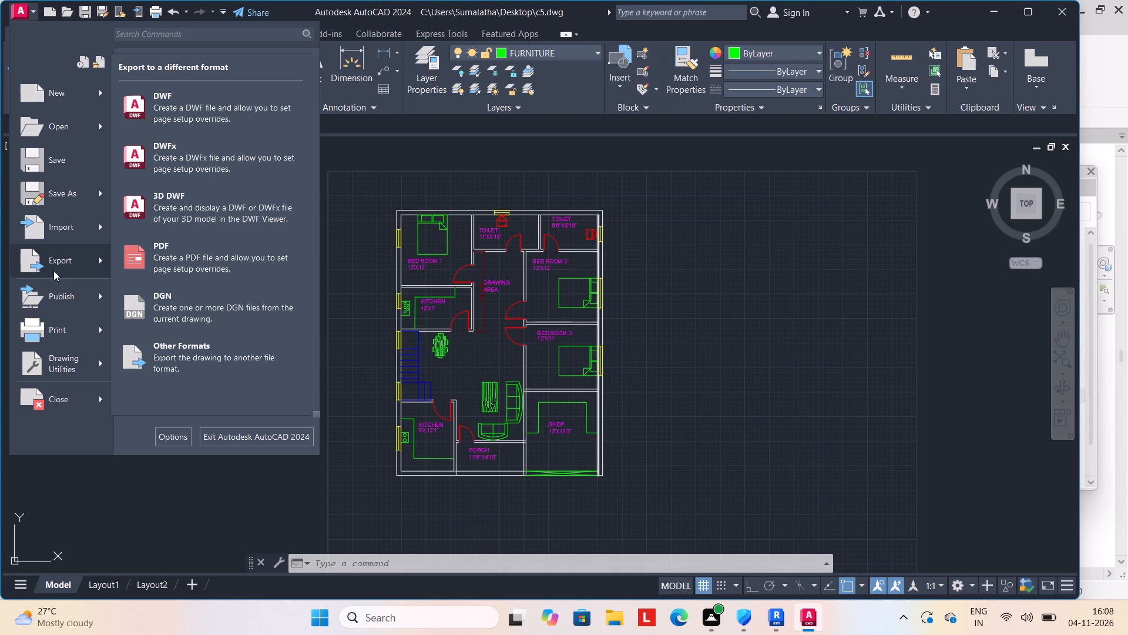
{"action": "left_click", "coordinate": [67, 133]}
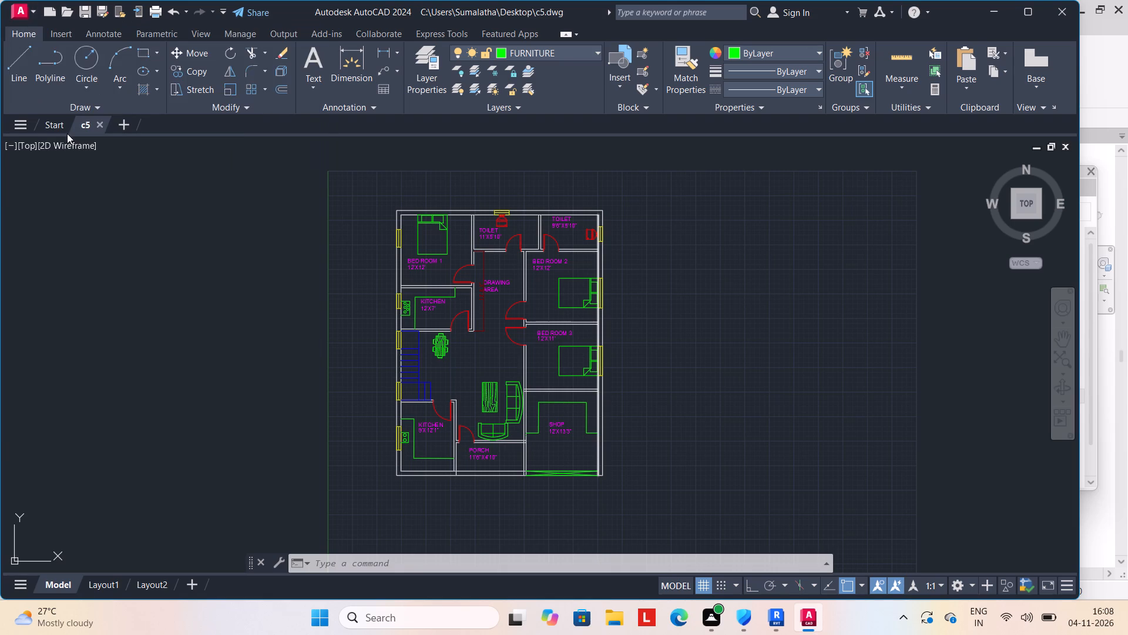
{"action": "scroll", "coordinate": [556, 332], "scroll_direction": "down", "scroll_amount": 3}
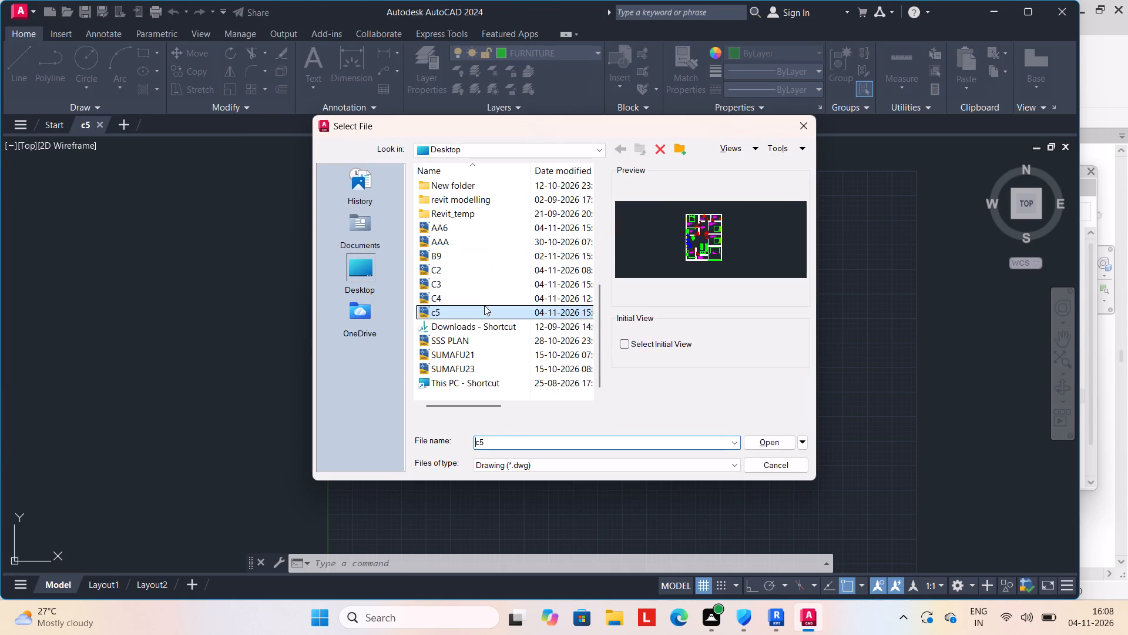
{"action": "scroll", "coordinate": [475, 340], "scroll_direction": "down", "scroll_amount": 2}
{"action": "left_click", "coordinate": [362, 264]}
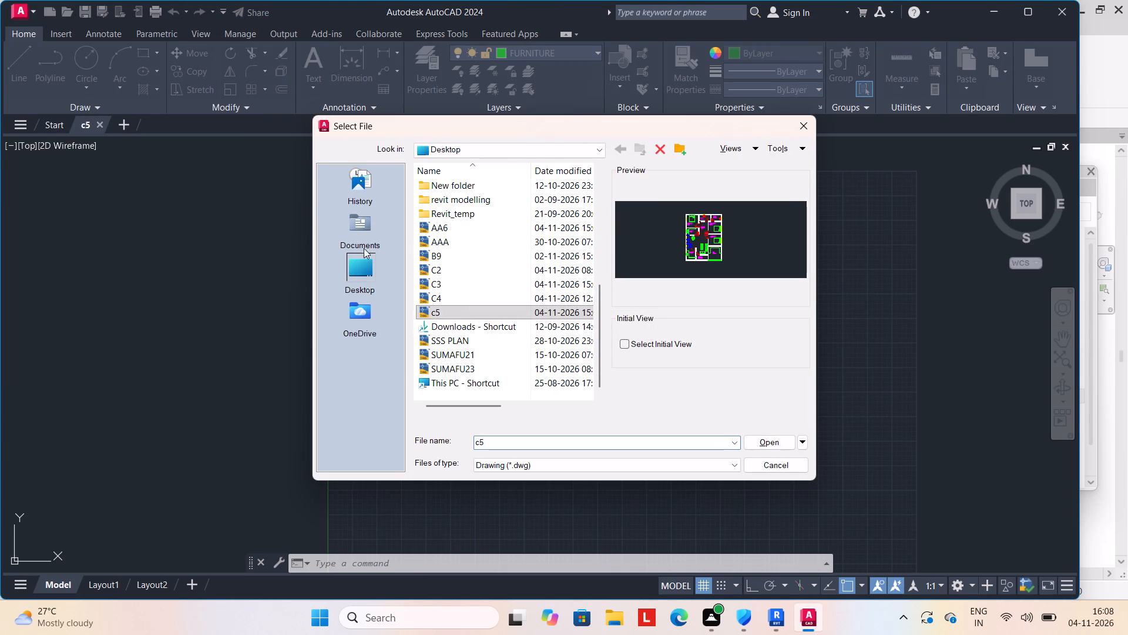
{"action": "left_click", "coordinate": [362, 222]}
{"action": "scroll", "coordinate": [484, 304], "scroll_direction": "down", "scroll_amount": 4}
{"action": "left_click", "coordinate": [461, 281]}
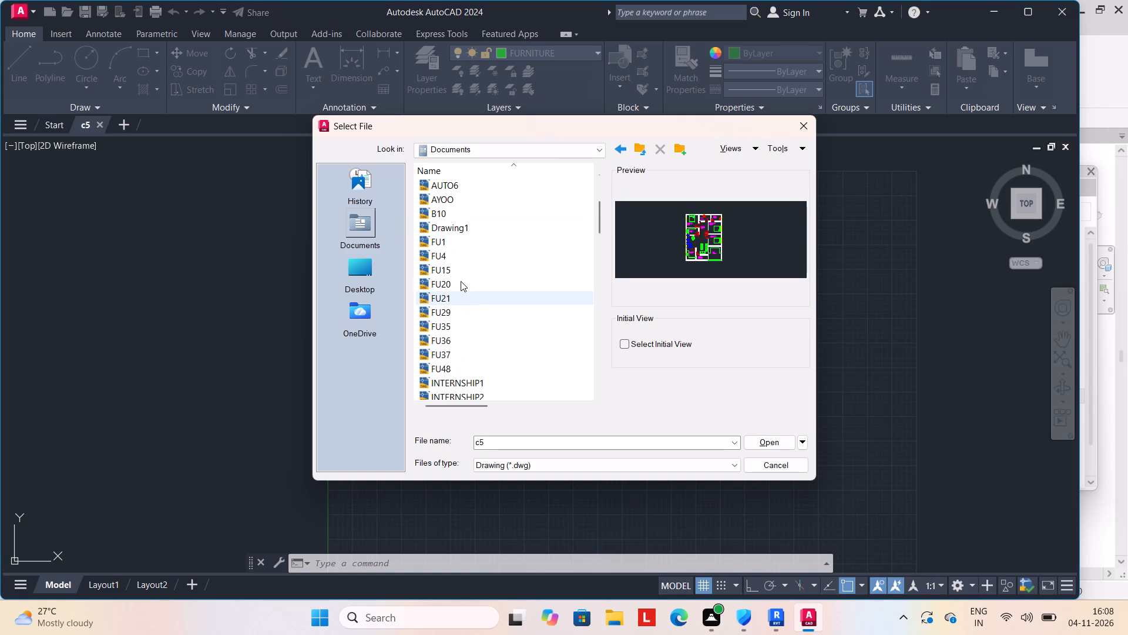
{"action": "left_click", "coordinate": [771, 442]}
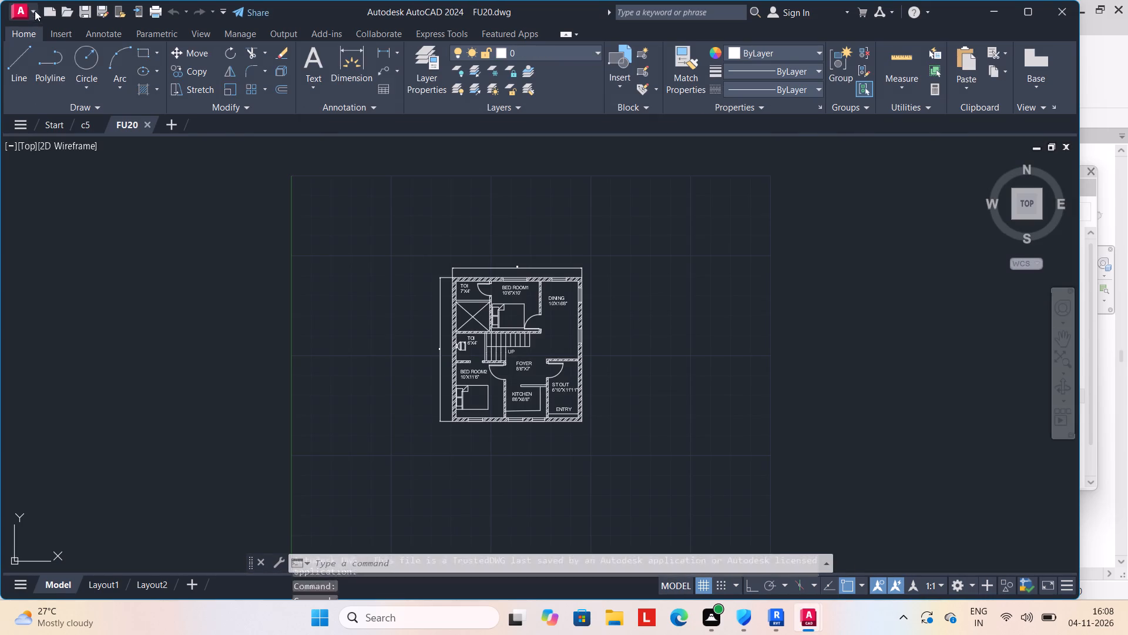
Save the FU20 drawing under the name C6 on the Desktop and return to Revit.
{"action": "left_click", "coordinate": [21, 6]}
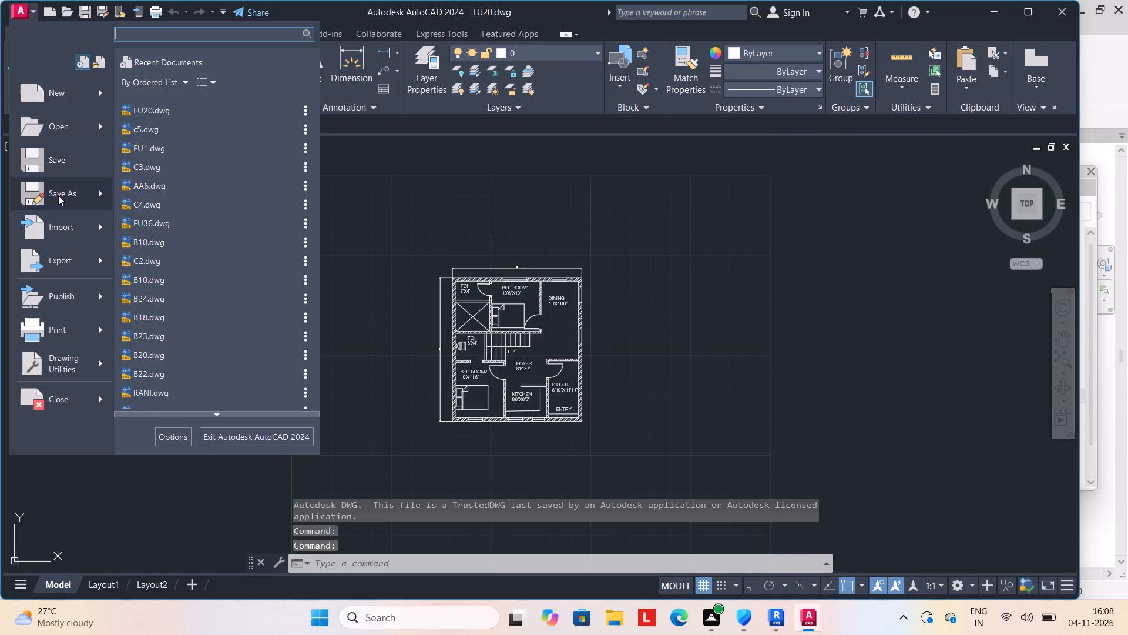
{"action": "left_click", "coordinate": [58, 195]}
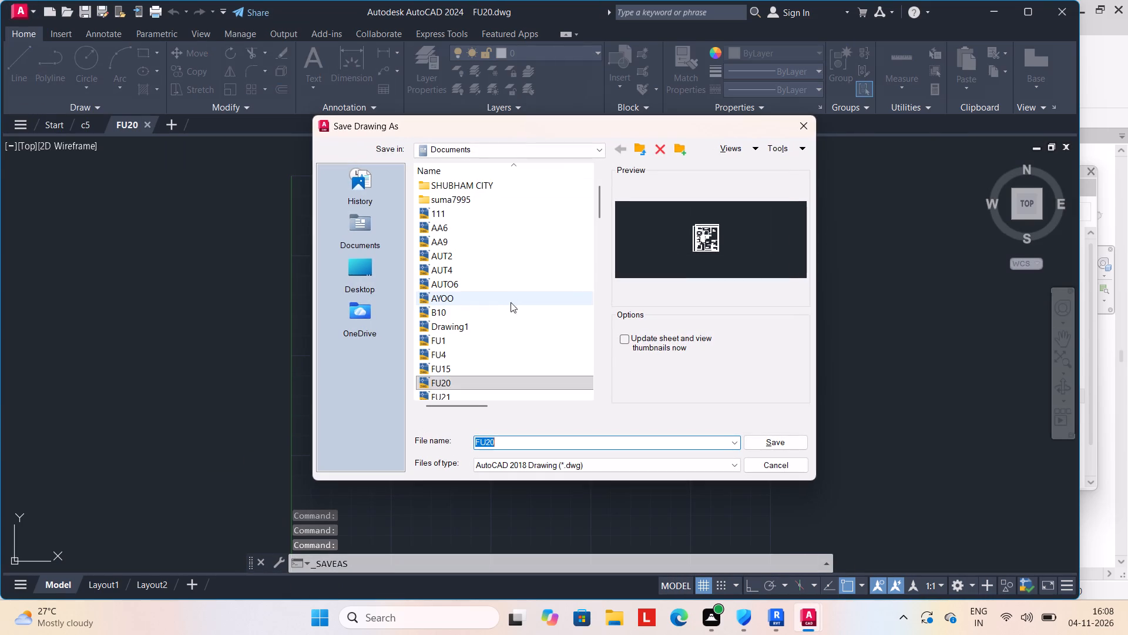
{"action": "left_click", "coordinate": [357, 266]}
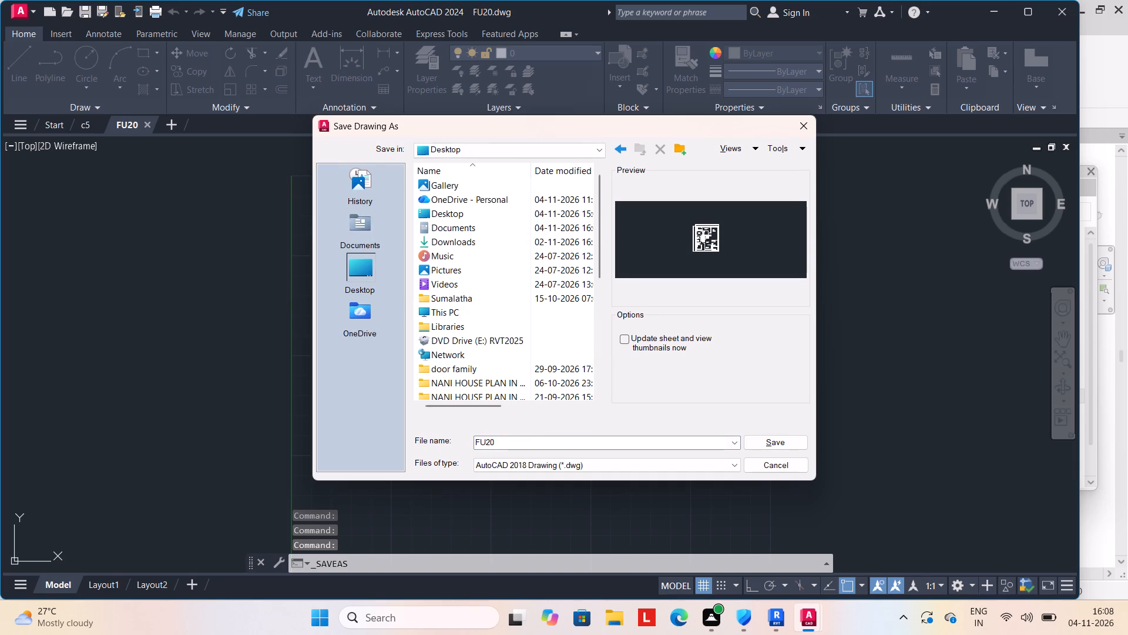
{"action": "left_click", "coordinate": [538, 441]}
{"action": "type", "text": "C0"}
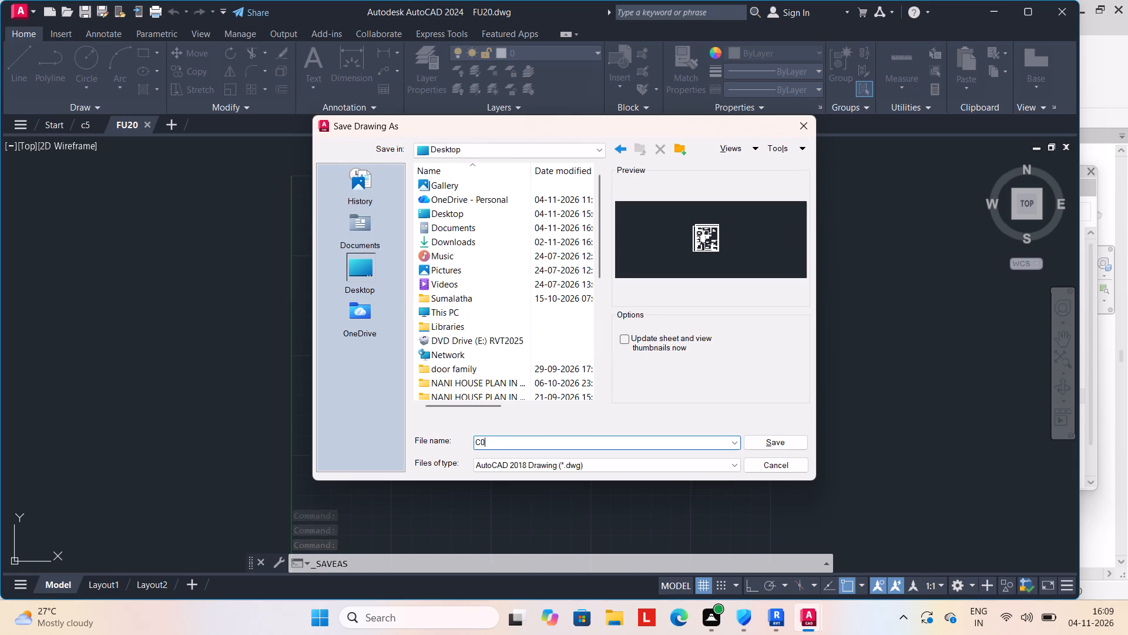
{"action": "key", "text": "BackSpace"}
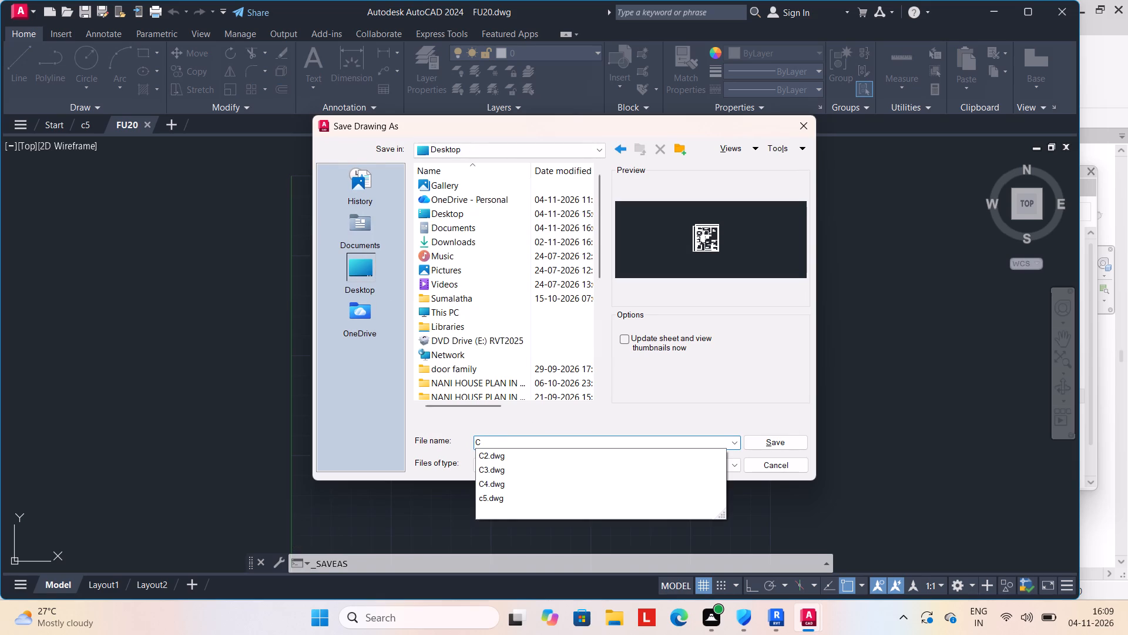
{"action": "key", "text": "5"}
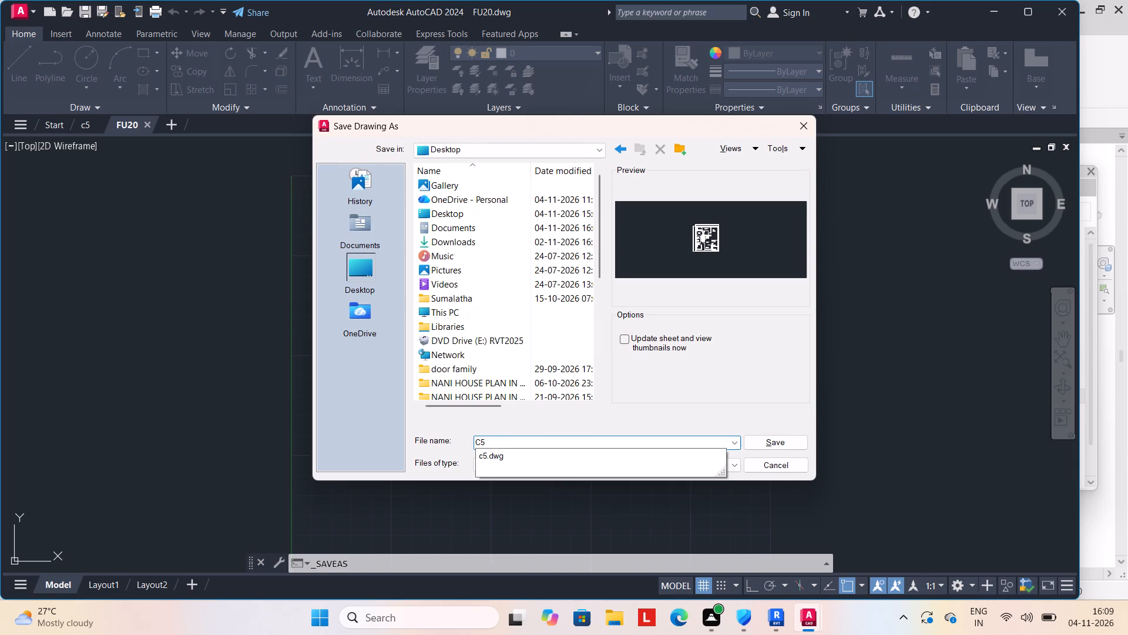
{"action": "key", "text": "BackSpace"}
{"action": "key", "text": "6"}
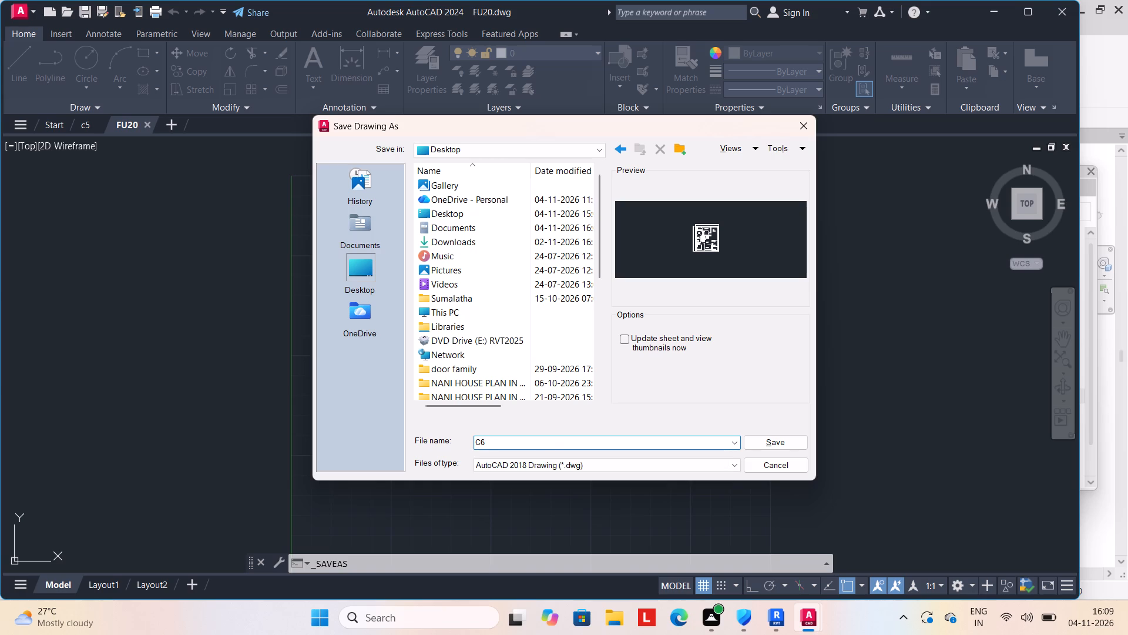
{"action": "left_click", "coordinate": [763, 440]}
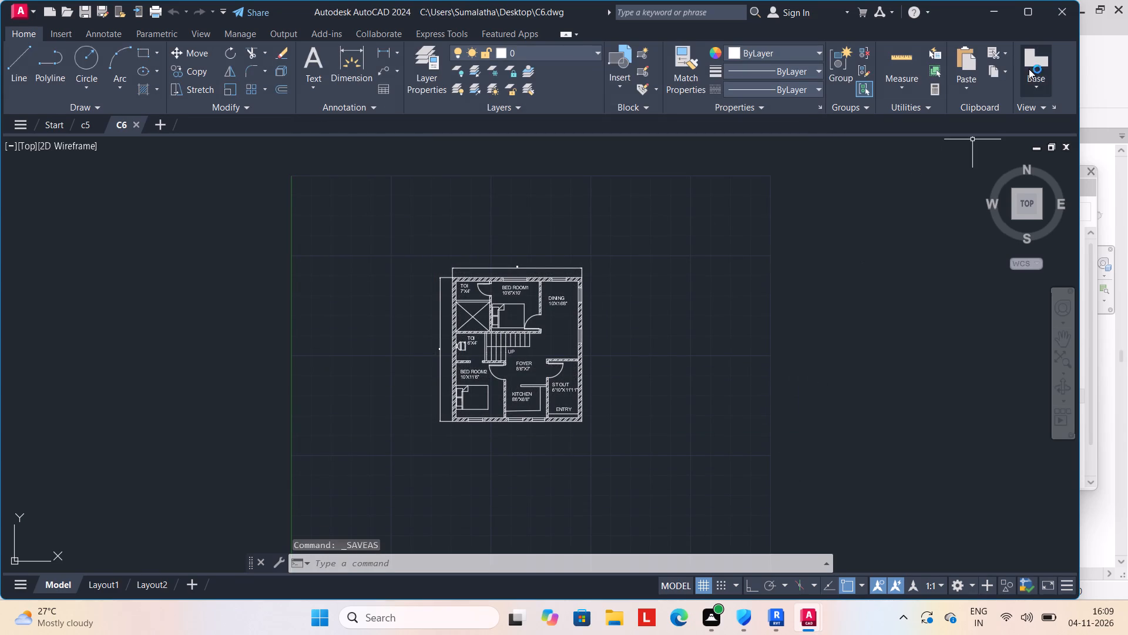
{"action": "left_click", "coordinate": [993, 11]}
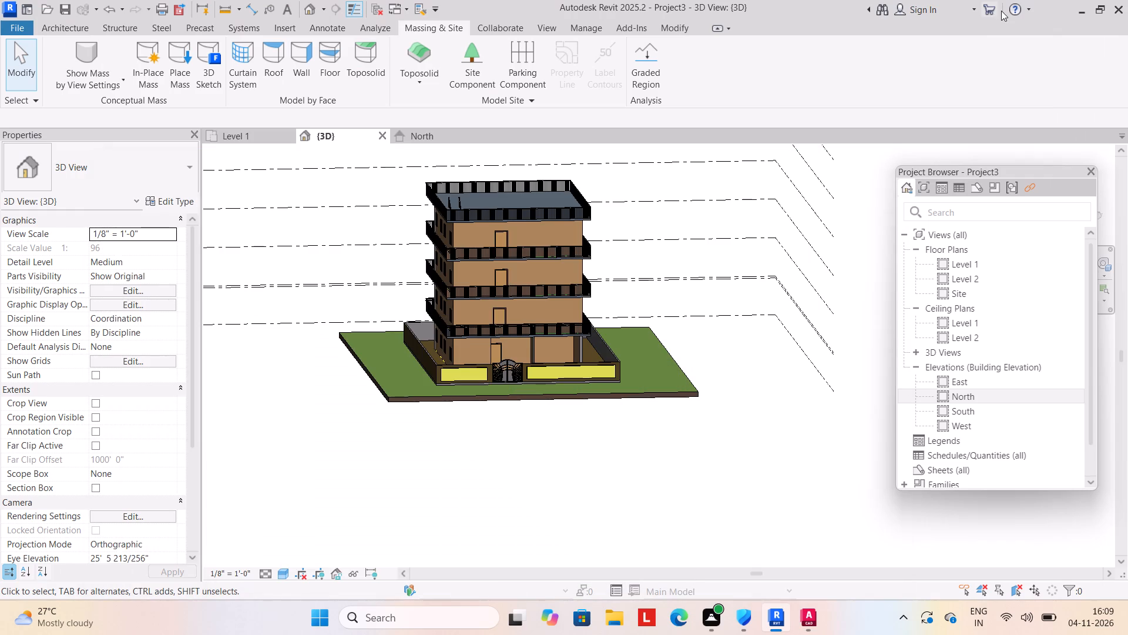
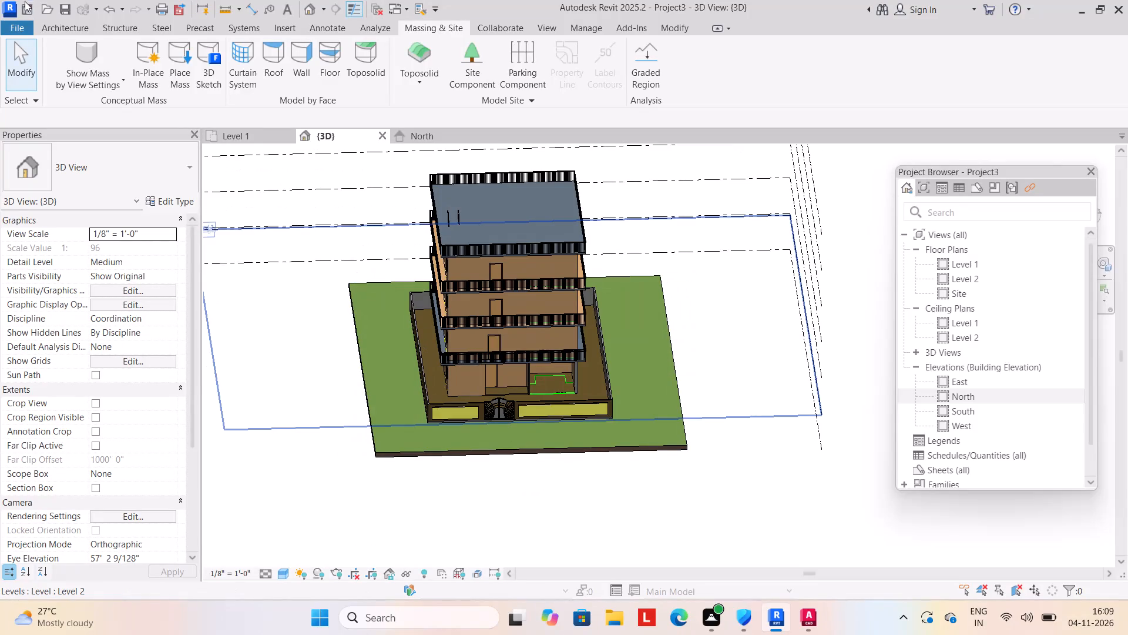
Start an in-place model in the Generic Models category and keep the default name.
{"action": "left_click", "coordinate": [56, 25]}
{"action": "left_click", "coordinate": [147, 91]}
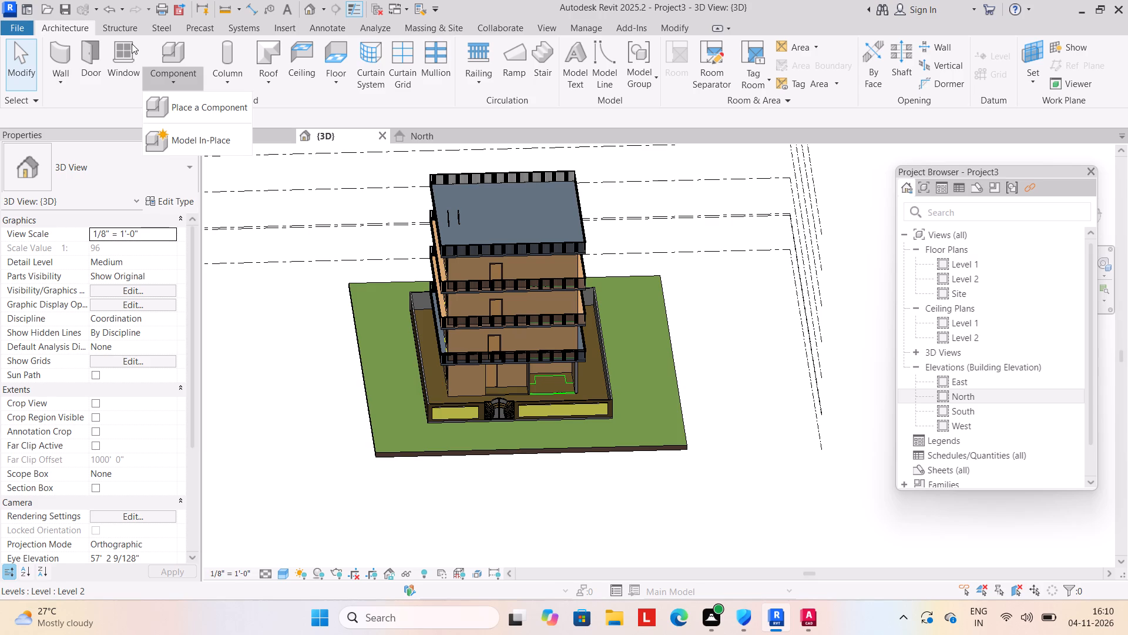
{"action": "left_click", "coordinate": [168, 129]}
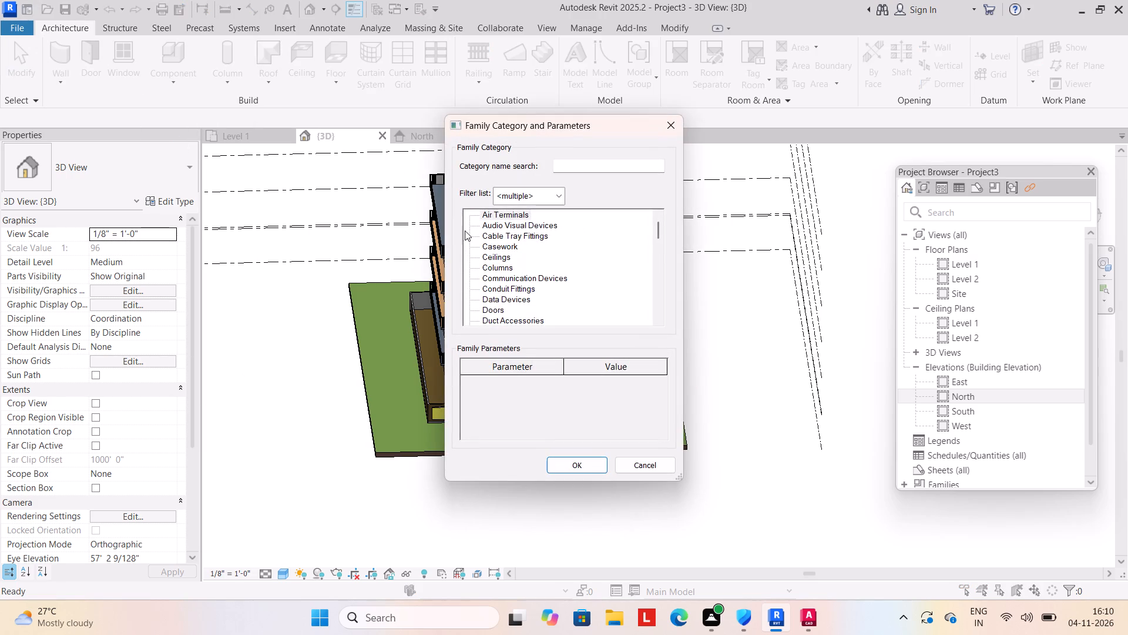
{"action": "scroll", "coordinate": [519, 261], "scroll_direction": "down", "scroll_amount": 14}
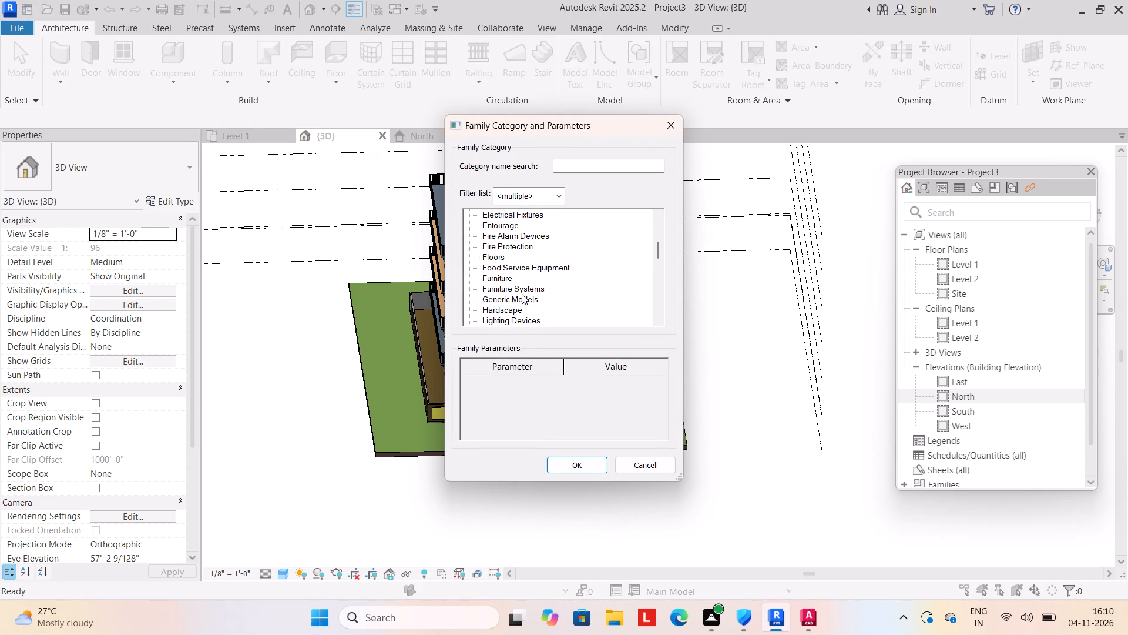
{"action": "left_click", "coordinate": [522, 285]}
{"action": "left_click", "coordinate": [565, 469]}
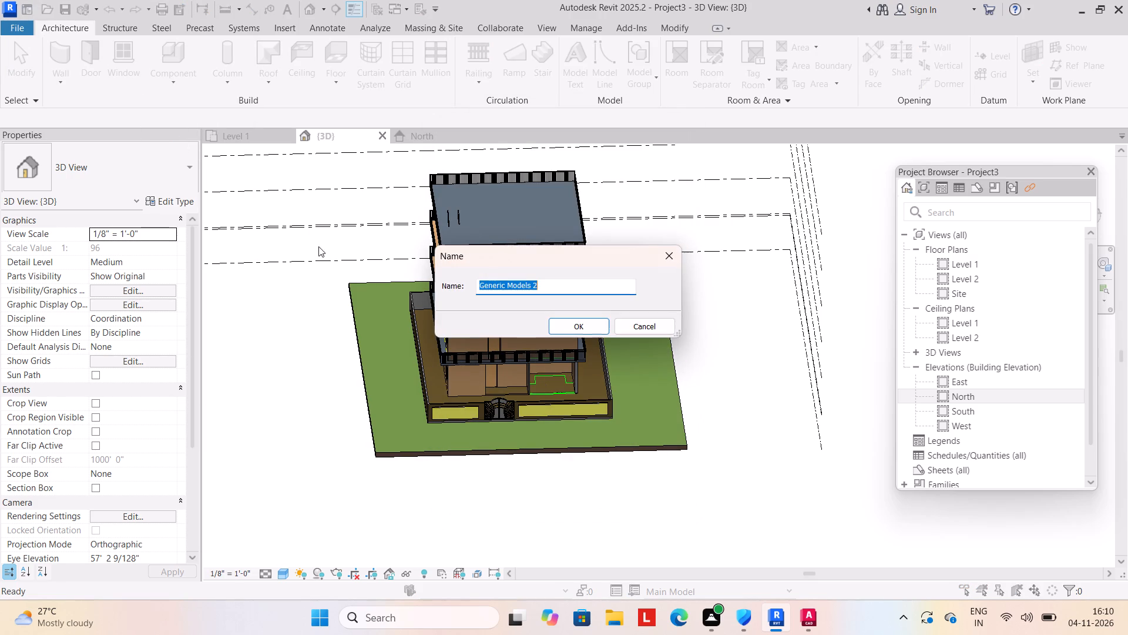
{"action": "left_click", "coordinate": [571, 329]}
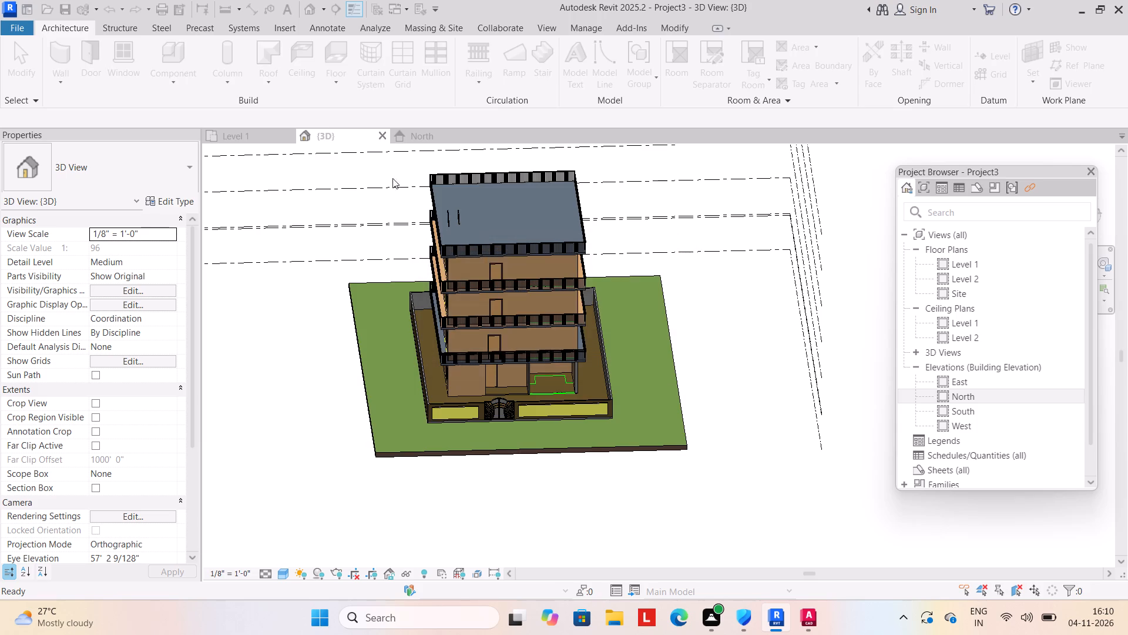
Start an Extrusion on the grassland toposolid's top face and sketch a full-width rectangle about 19'-6" deep along its front edge.
{"action": "left_click", "coordinate": [133, 64]}
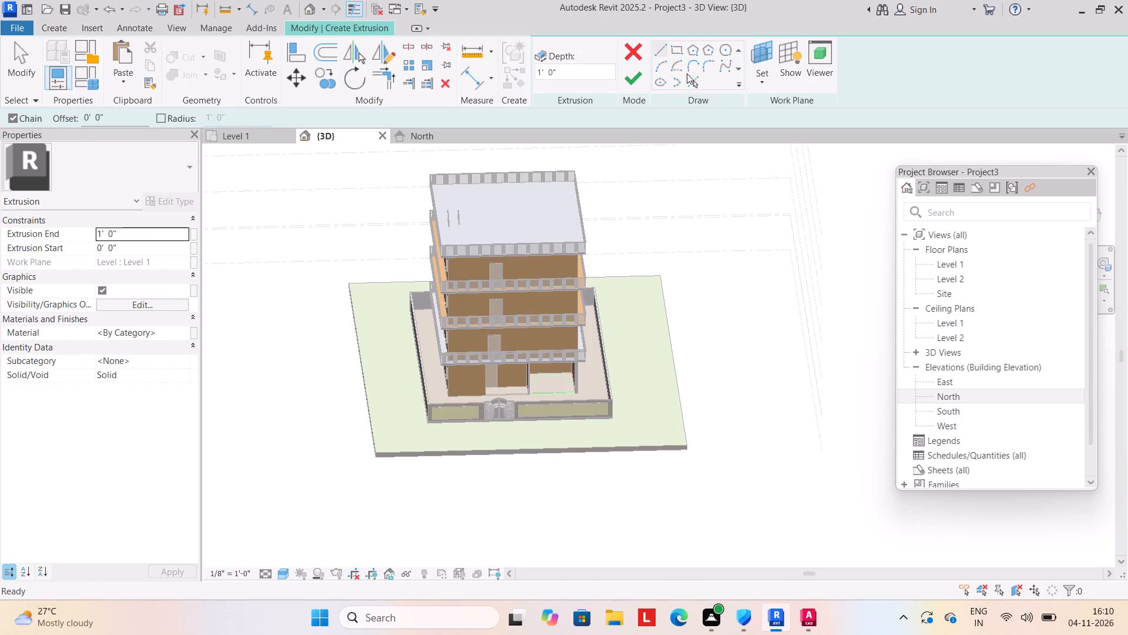
{"action": "left_click", "coordinate": [757, 84]}
{"action": "left_click", "coordinate": [772, 131]}
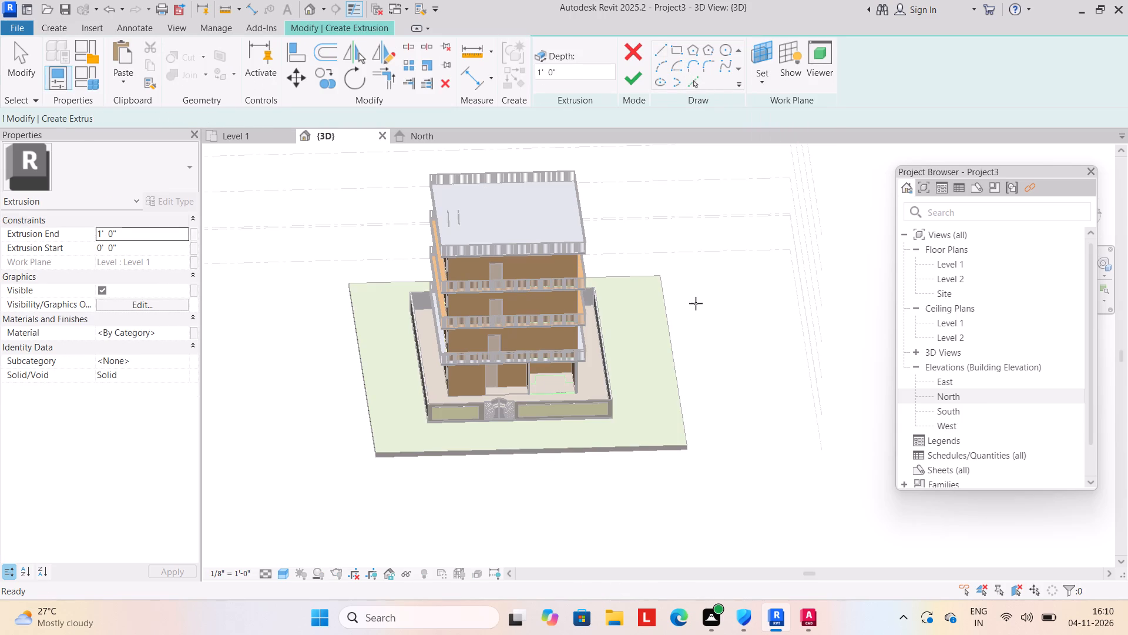
{"action": "left_click", "coordinate": [671, 371]}
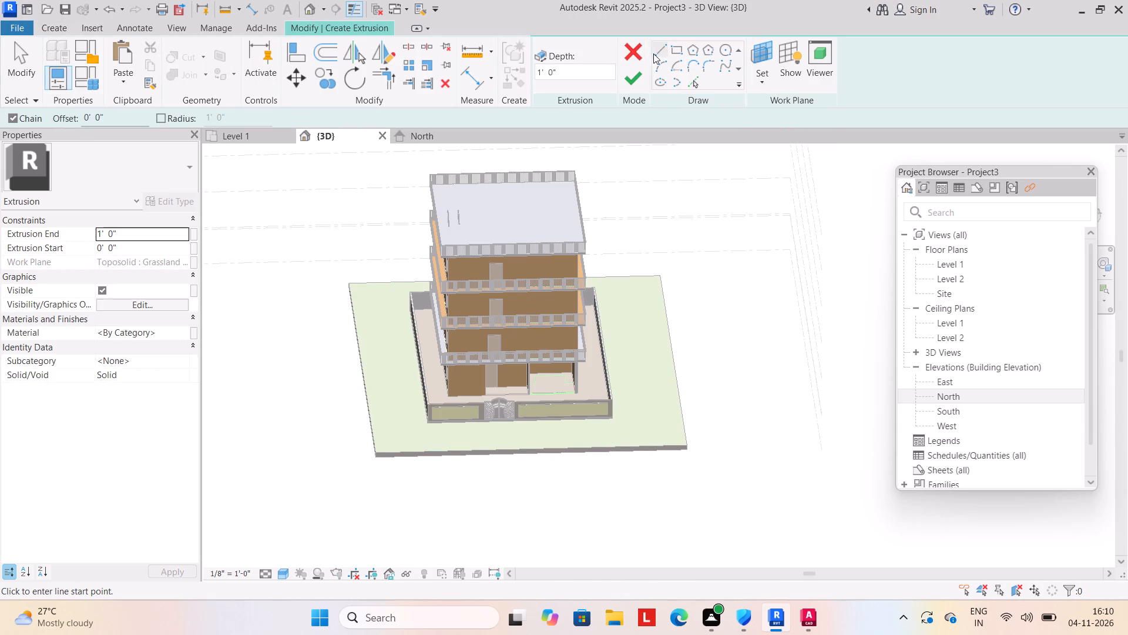
{"action": "left_click", "coordinate": [672, 44]}
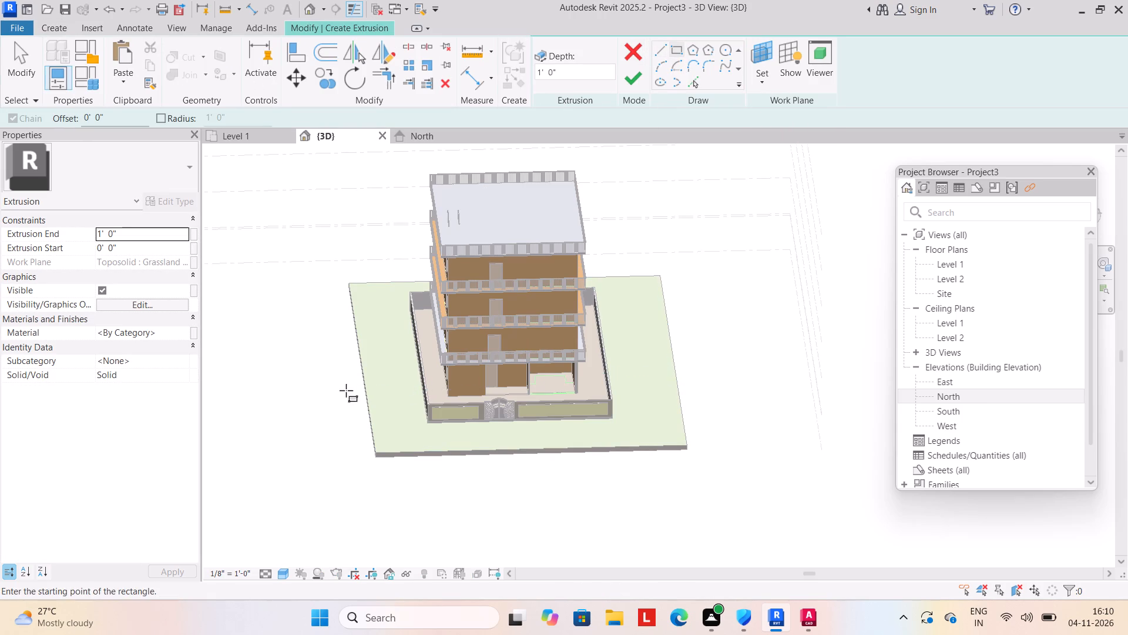
{"action": "left_click", "coordinate": [377, 453]}
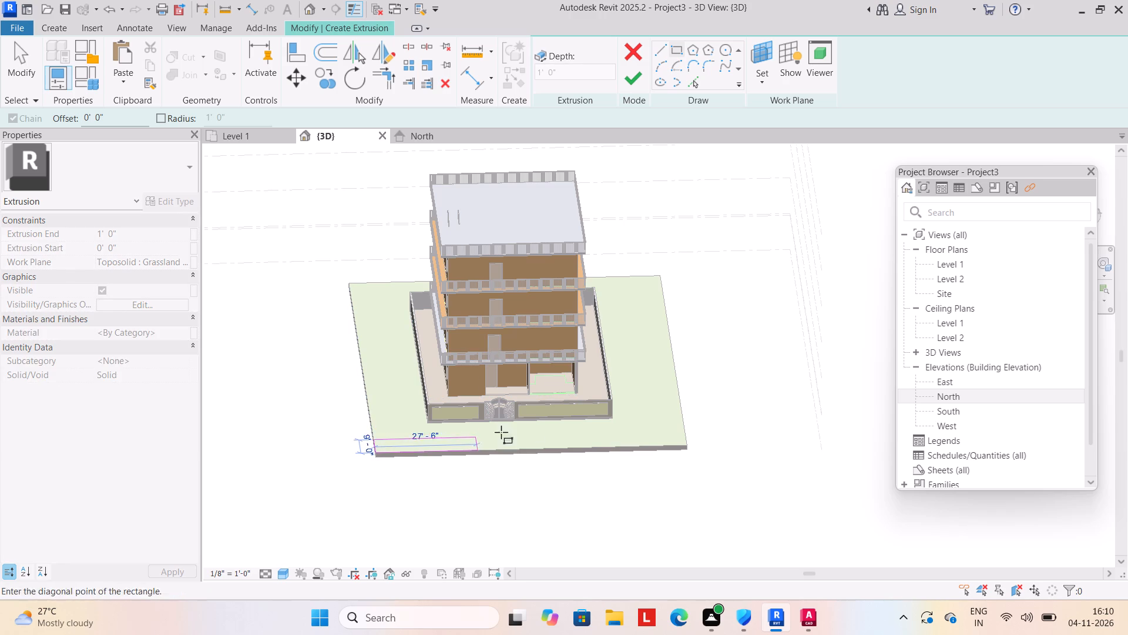
{"action": "left_click", "coordinate": [687, 419]}
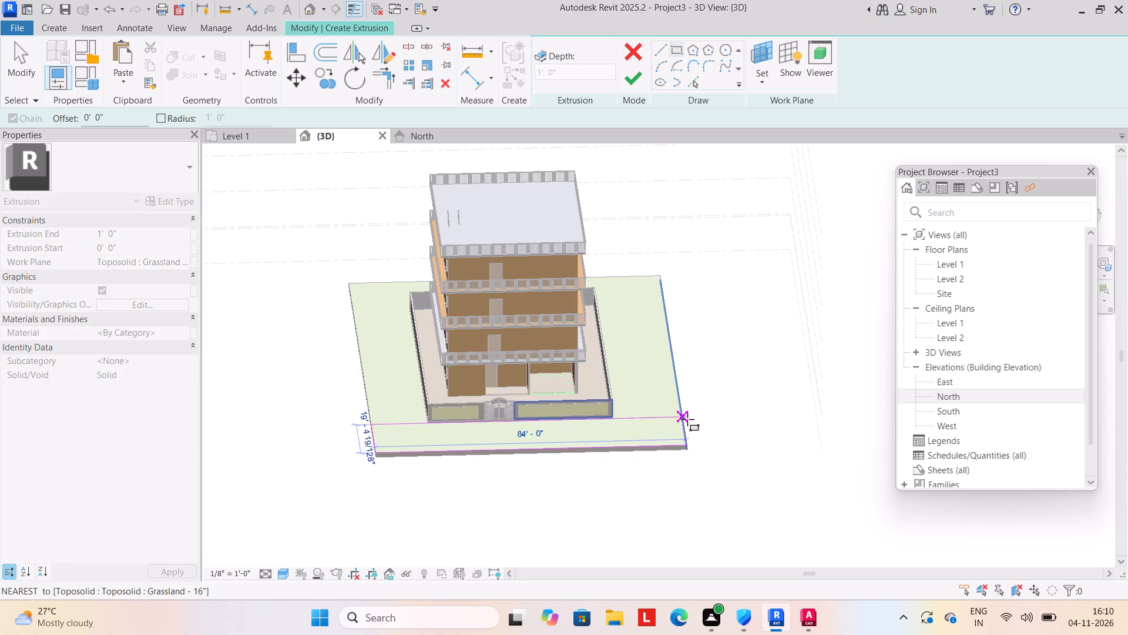
Set the extrusion end to 6", complete the extrusion and finish the in-place model.
{"action": "left_click", "coordinate": [129, 235]}
{"action": "type", "text": "6\""}
{"action": "key", "text": "Return"}
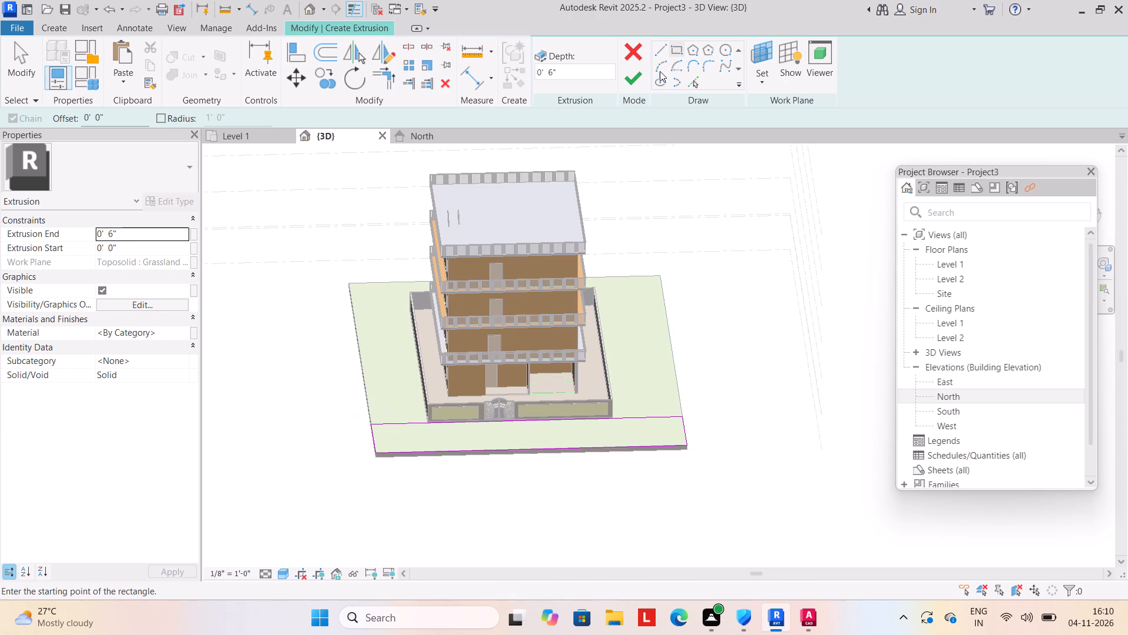
{"action": "left_click", "coordinate": [634, 83]}
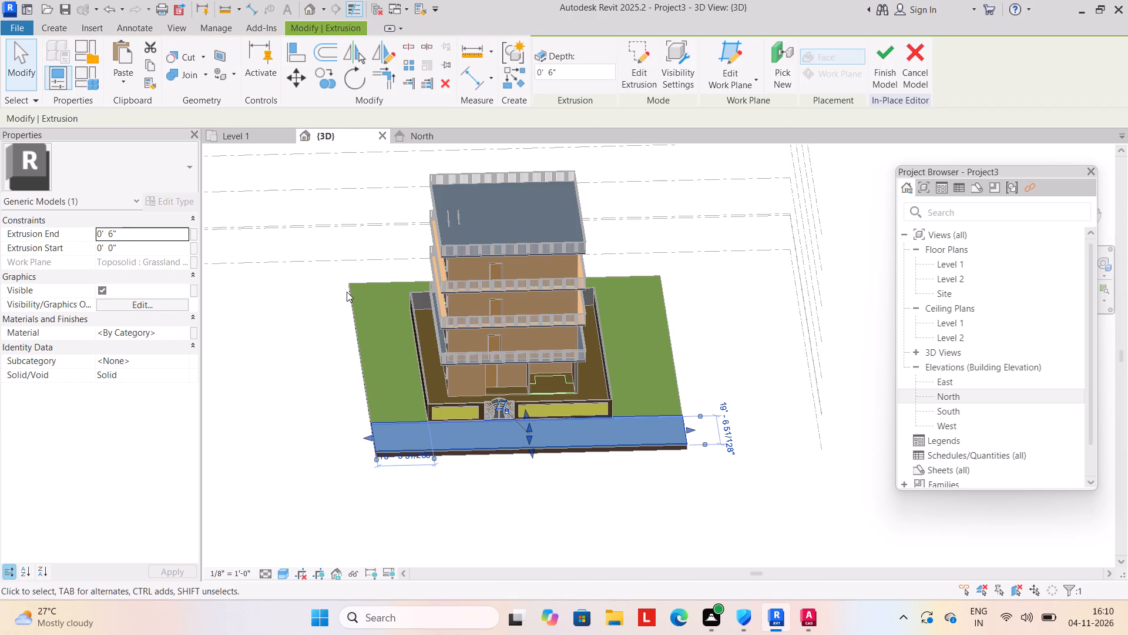
{"action": "left_click", "coordinate": [279, 395]}
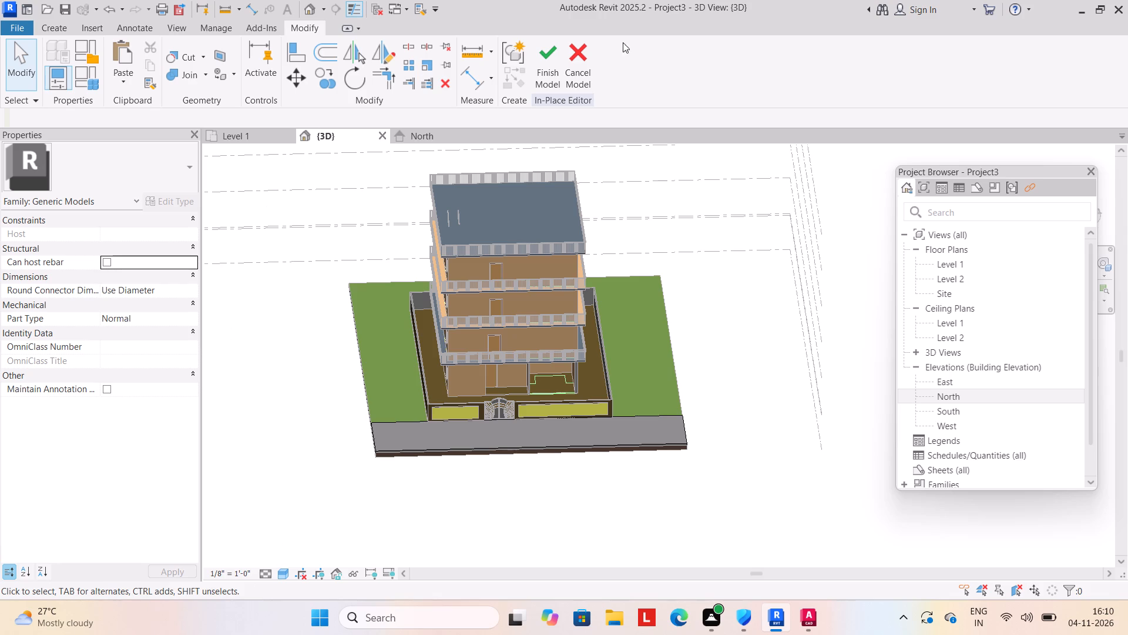
{"action": "left_click", "coordinate": [544, 63]}
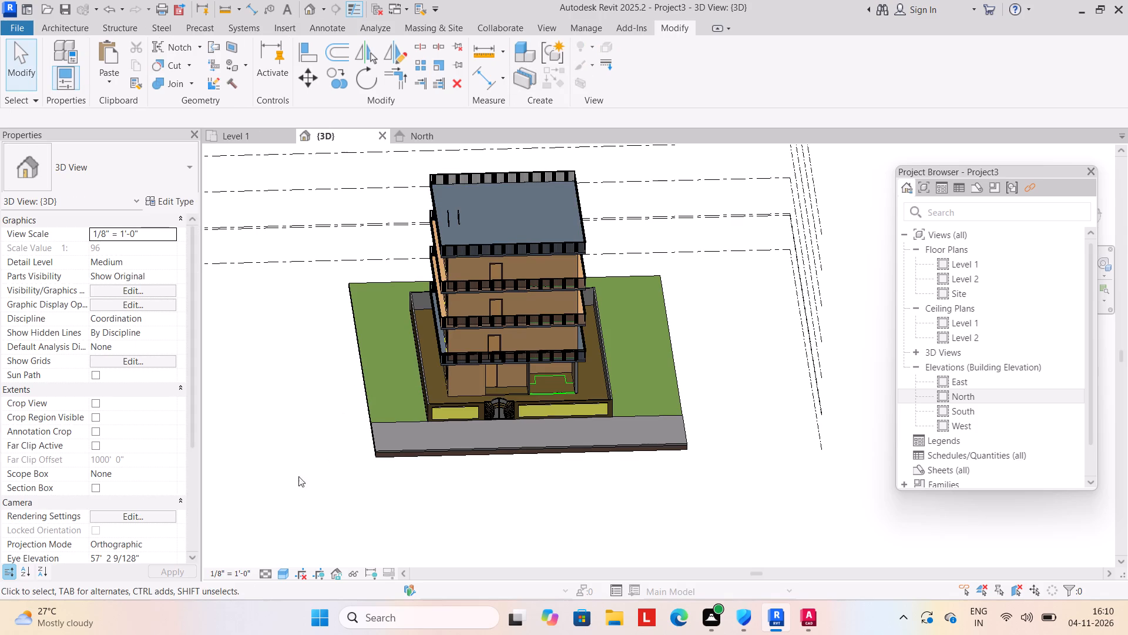
Narrow the front slab by pulling its inner edge slightly away from the compound wall, and check it in the 3D view.
{"action": "middle_click_drag", "start_coordinate": [275, 488], "coordinate": [423, 491], "text": "shift"}
{"action": "middle_click_drag", "start_coordinate": [500, 493], "coordinate": [548, 523]}
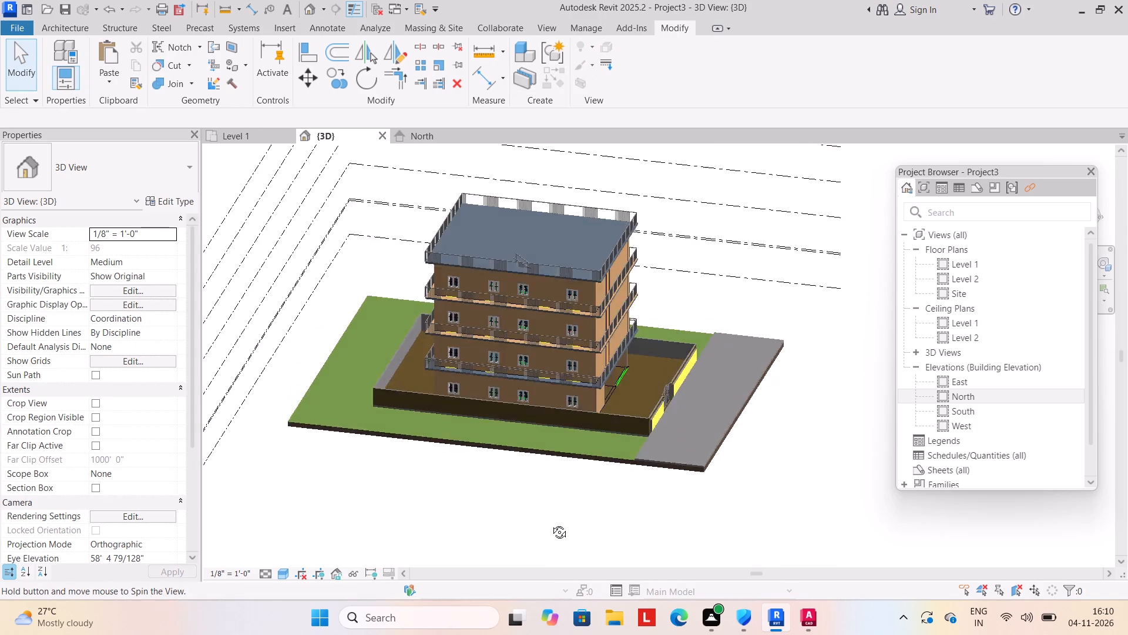
{"action": "left_click", "coordinate": [662, 433]}
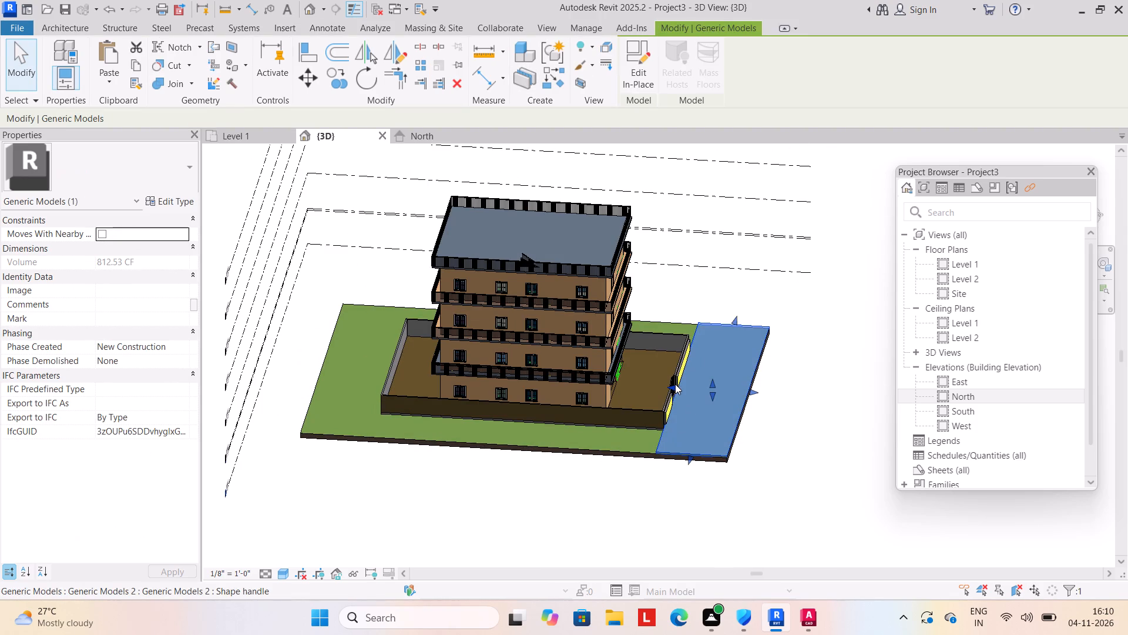
{"action": "left_click_drag", "start_coordinate": [675, 384], "coordinate": [694, 385]}
{"action": "middle_click_drag", "start_coordinate": [696, 505], "coordinate": [545, 504], "text": "shift"}
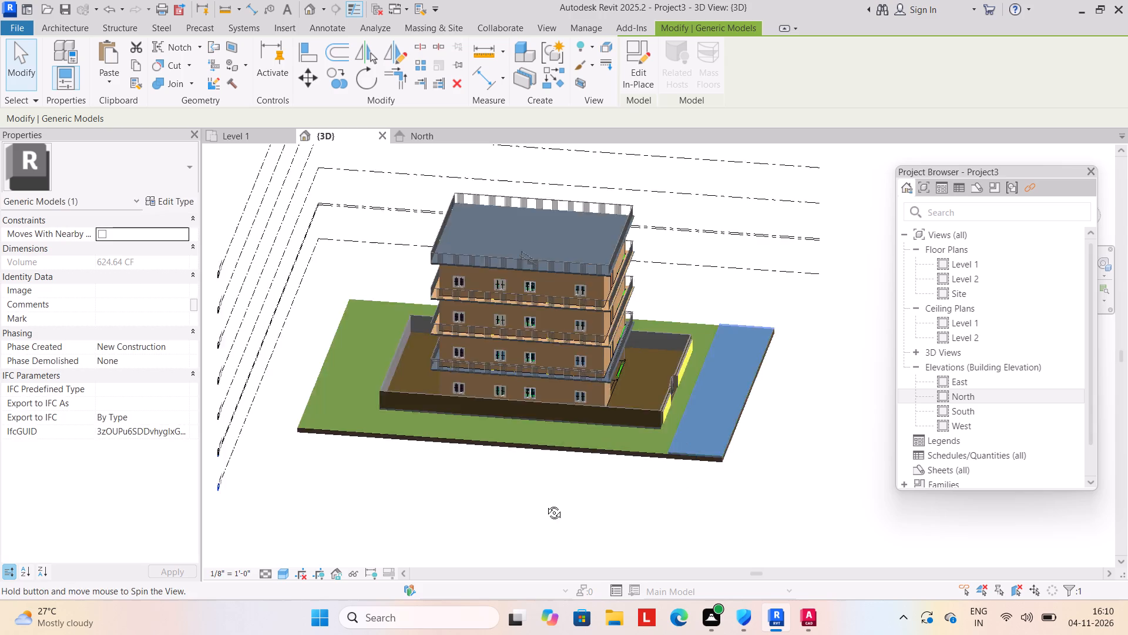
{"action": "middle_click_drag", "start_coordinate": [545, 504], "coordinate": [496, 509], "text": "shift"}
{"action": "left_click", "coordinate": [501, 506]}
{"action": "middle_click_drag", "start_coordinate": [596, 472], "coordinate": [603, 412], "text": "shift"}
{"action": "middle_click_drag", "start_coordinate": [620, 396], "coordinate": [519, 428]}
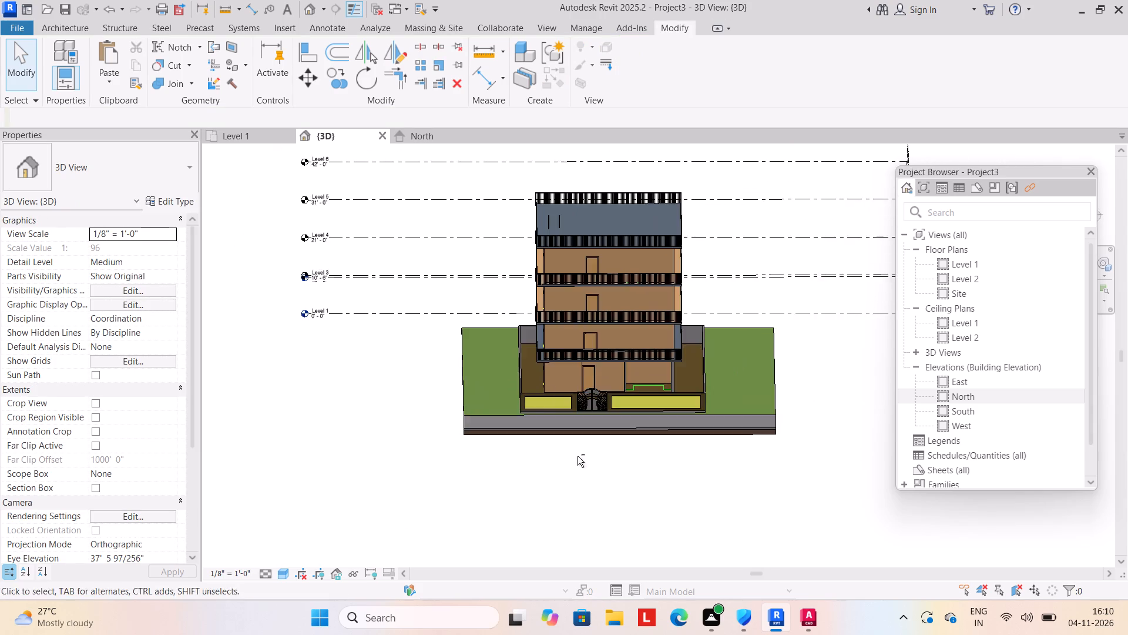
{"action": "middle_click_drag", "start_coordinate": [578, 456], "coordinate": [578, 467], "text": "shift"}
{"action": "scroll", "coordinate": [573, 477], "scroll_direction": "up", "scroll_amount": 1, "text": "shift"}
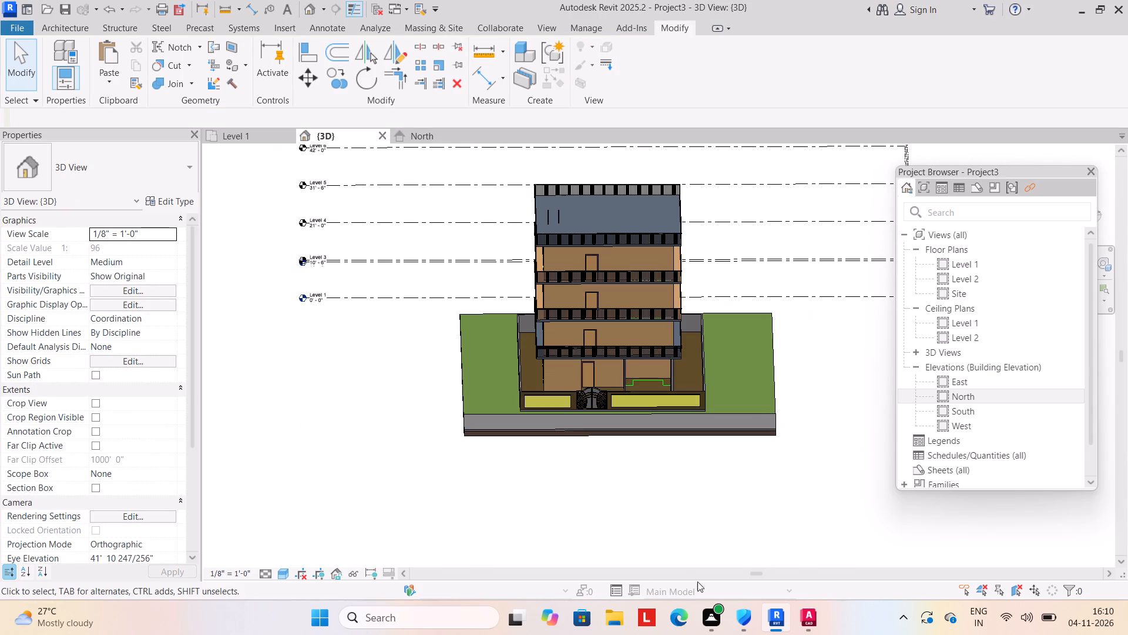
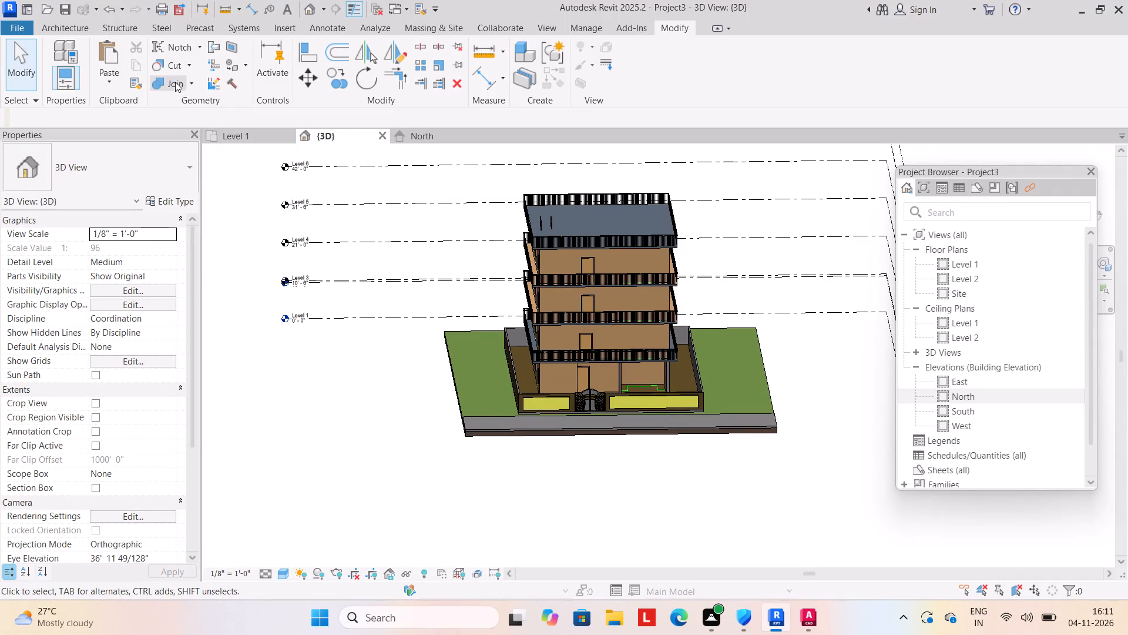
Load the Plant_1_13792 family from the tree and plant folder for component placement, dismissing the save reminder without saving.
{"action": "left_click", "coordinate": [80, 28]}
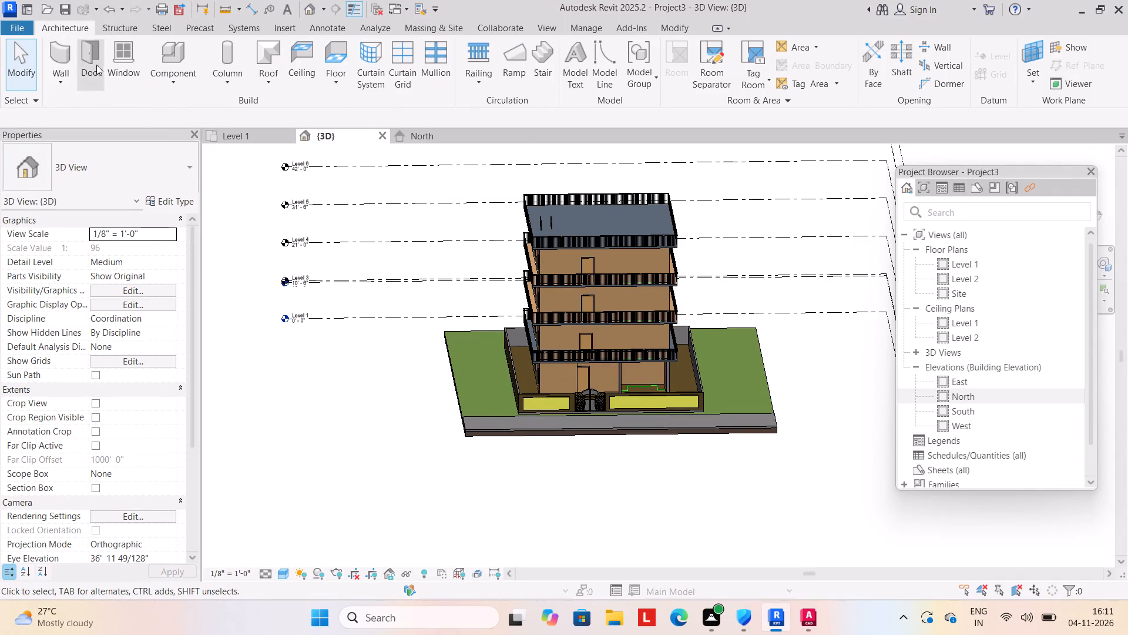
{"action": "left_click", "coordinate": [170, 85]}
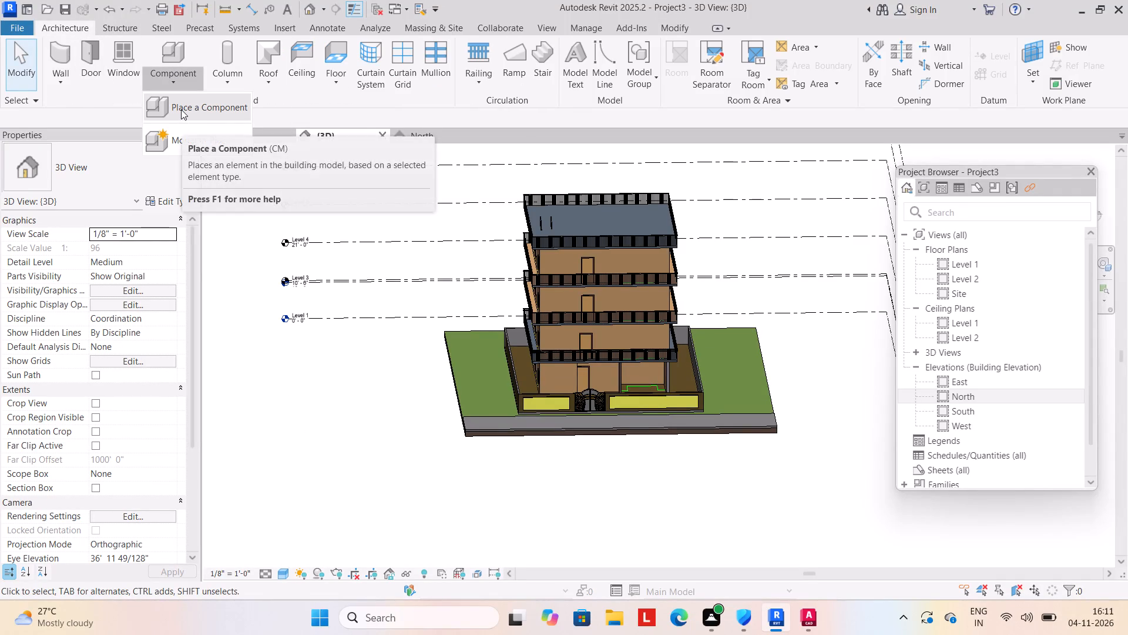
{"action": "left_click", "coordinate": [181, 109]}
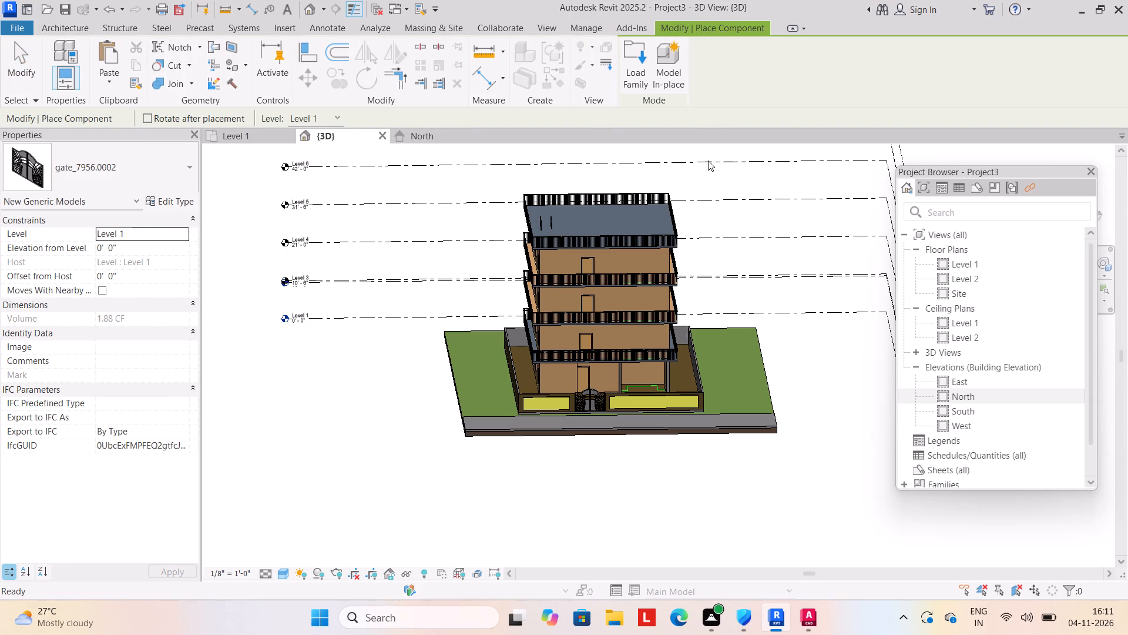
{"action": "left_click", "coordinate": [634, 66]}
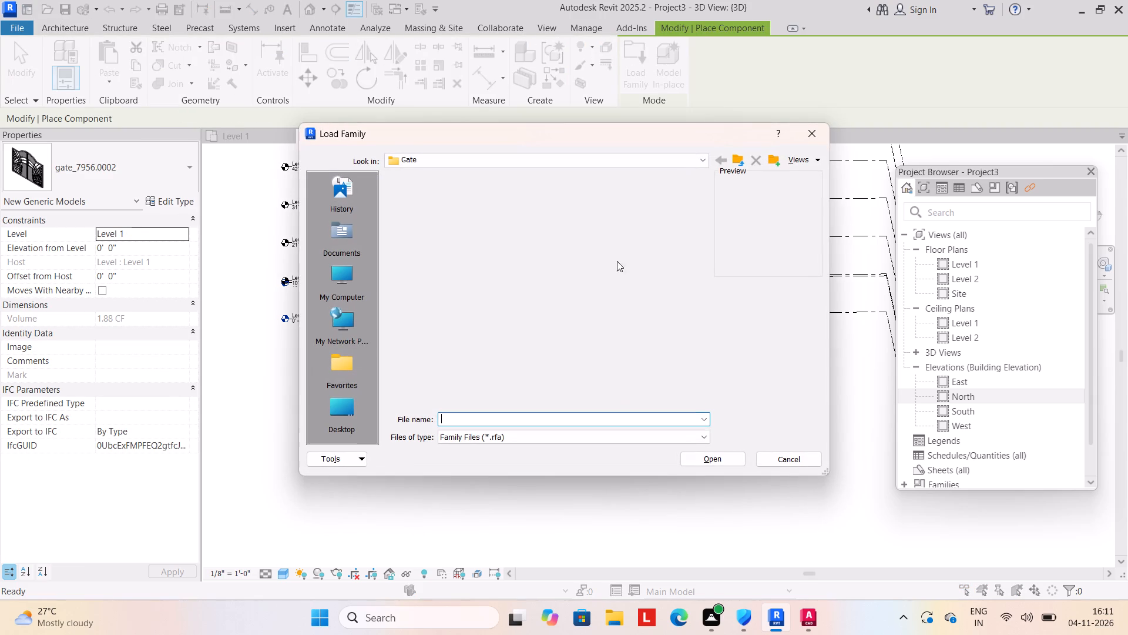
{"action": "scroll", "coordinate": [610, 303], "scroll_direction": "down", "scroll_amount": 4}
{"action": "left_click", "coordinate": [736, 158]}
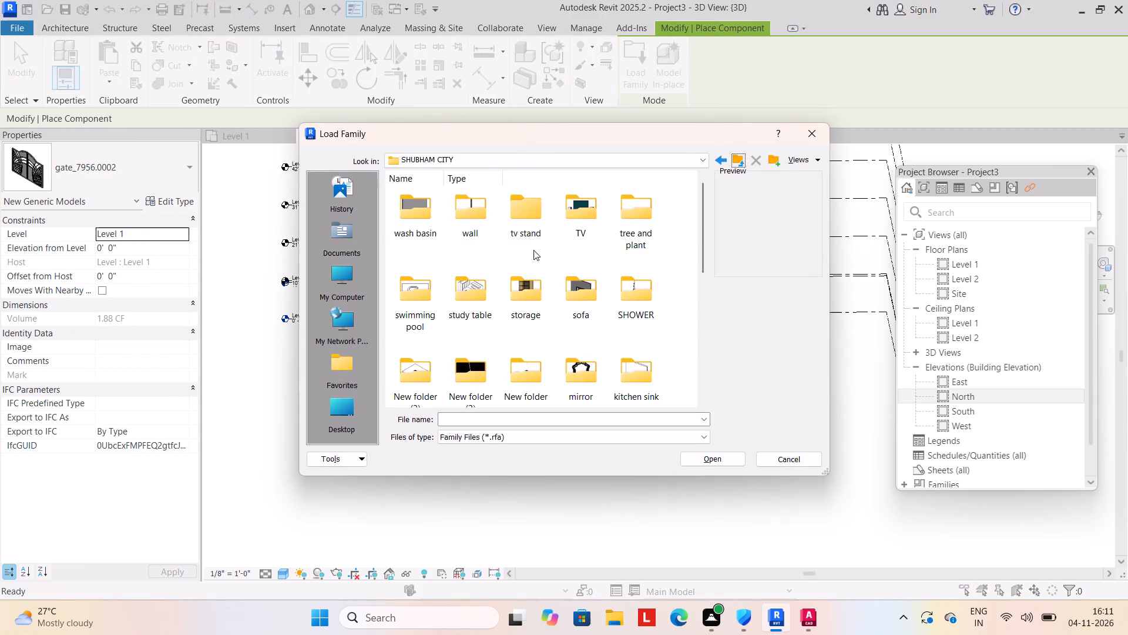
{"action": "scroll", "coordinate": [540, 282], "scroll_direction": "down", "scroll_amount": 4}
{"action": "scroll", "coordinate": [541, 283], "scroll_direction": "up", "scroll_amount": 3}
{"action": "scroll", "coordinate": [529, 298], "scroll_direction": "down", "scroll_amount": 4}
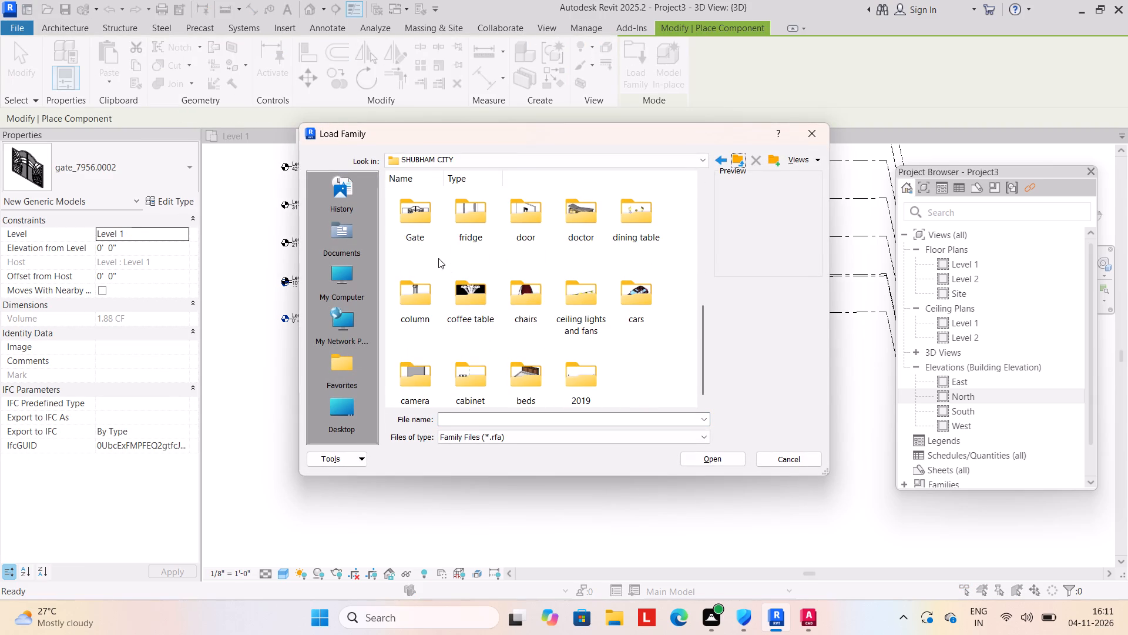
{"action": "scroll", "coordinate": [438, 258], "scroll_direction": "up", "scroll_amount": 3}
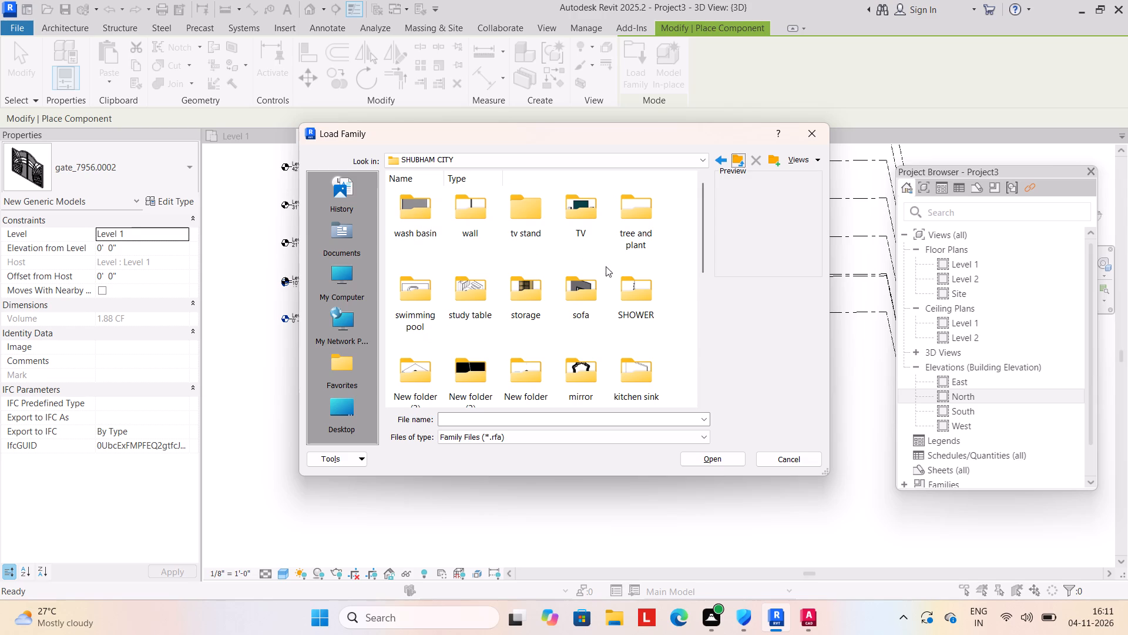
{"action": "double_click", "coordinate": [650, 235]}
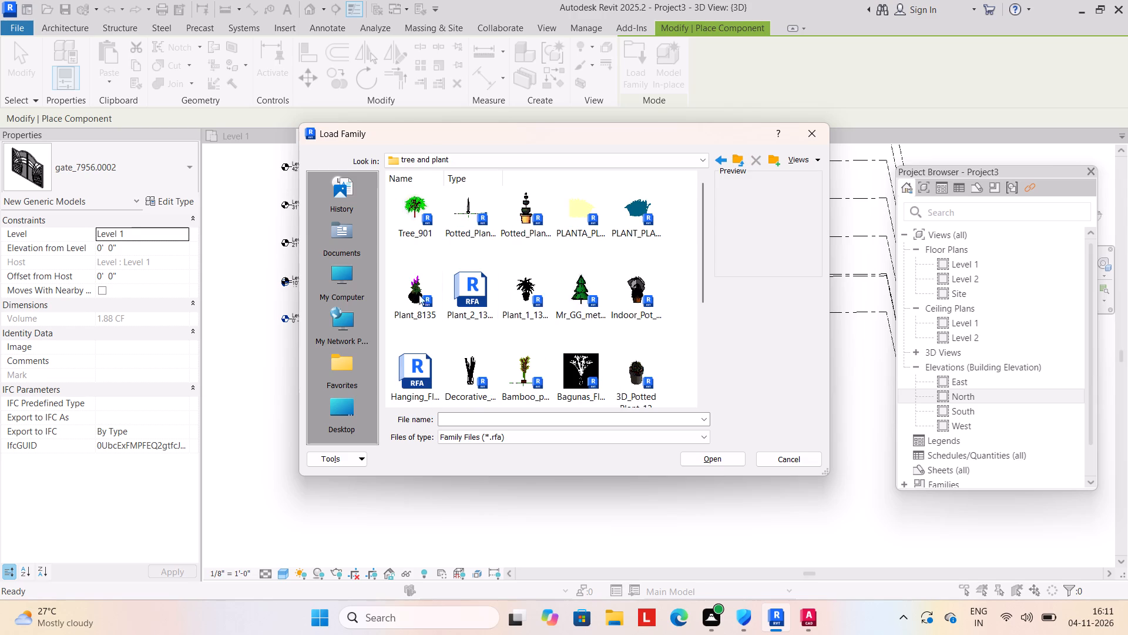
{"action": "left_click", "coordinate": [528, 300]}
{"action": "left_click", "coordinate": [699, 458]}
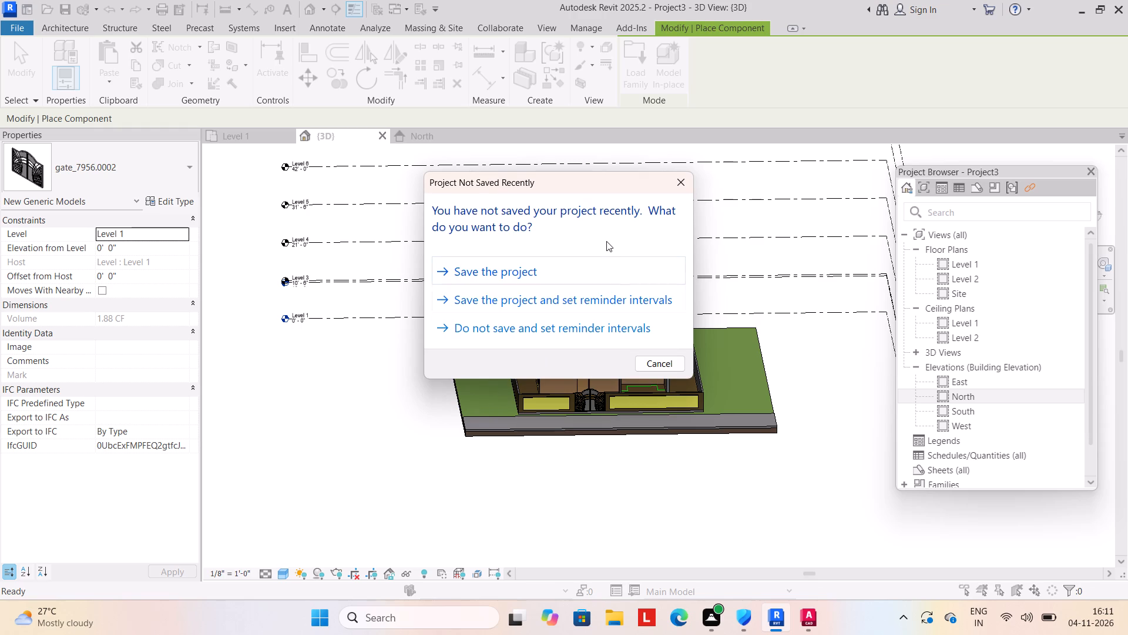
{"action": "left_click", "coordinate": [684, 179]}
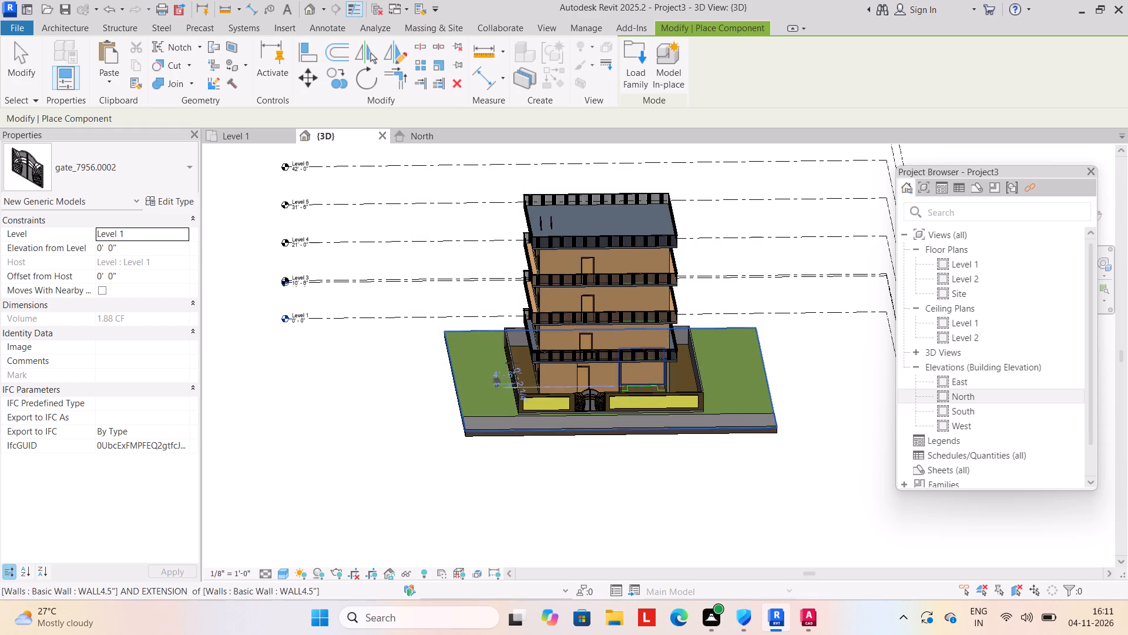
Place two Plant_1_13792 plants on the grass at Level 1, one just outside each front corner of the compound wall.
{"action": "left_click", "coordinate": [506, 414]}
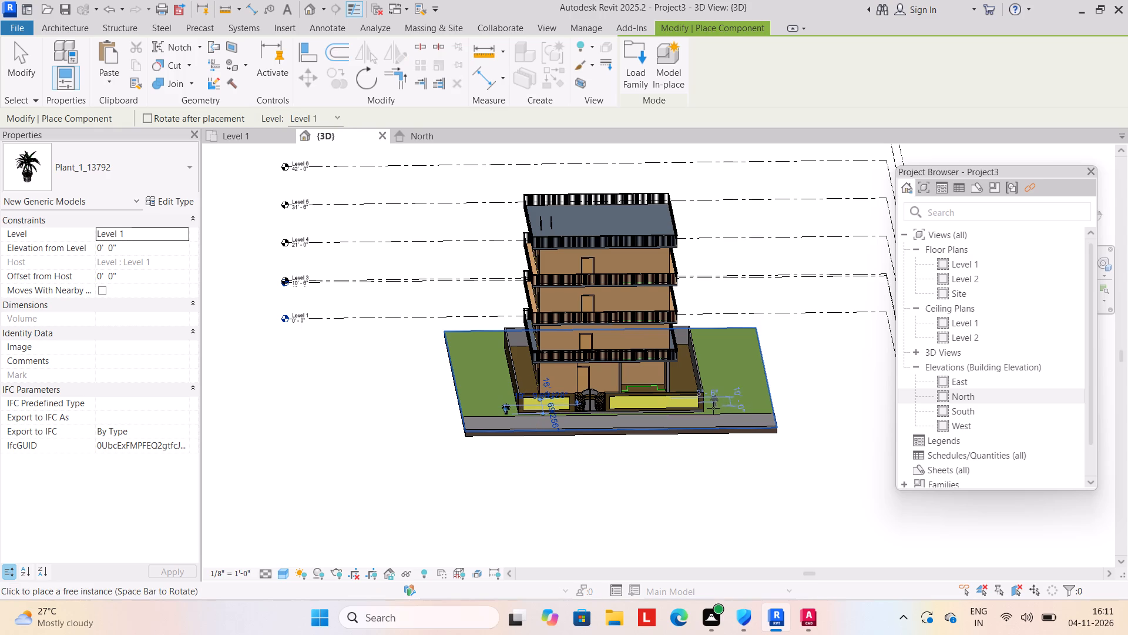
{"action": "left_click", "coordinate": [711, 410]}
{"action": "left_click", "coordinate": [32, 59]}
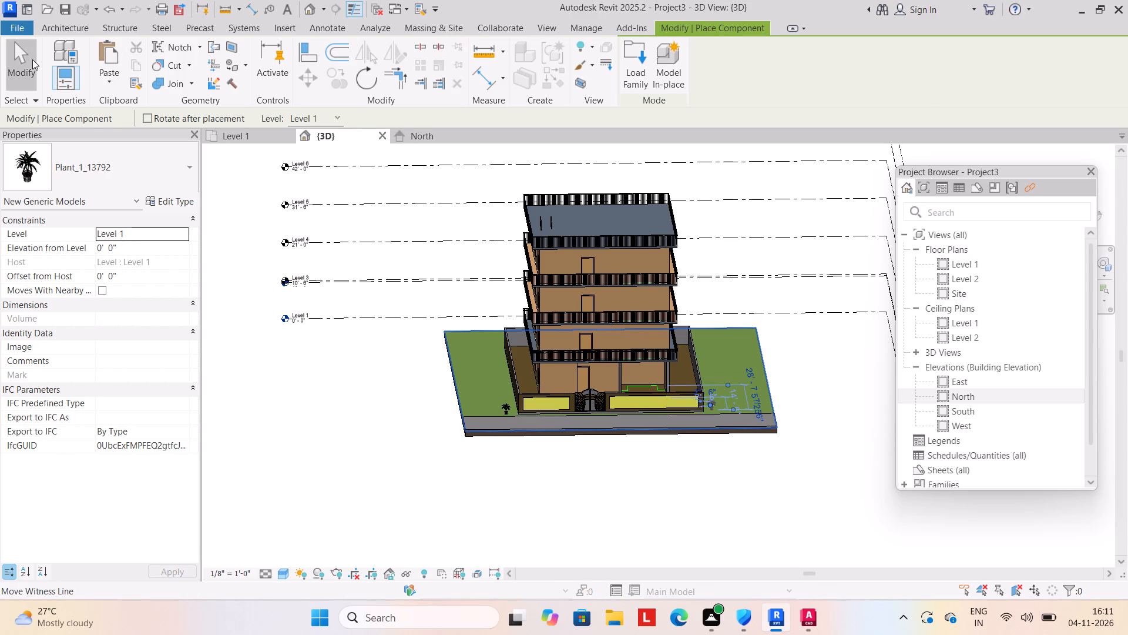
Examine the building's front with the compound wall, paved strip and new plants in the 3D view.
{"action": "scroll", "coordinate": [513, 476], "scroll_direction": "down", "scroll_amount": 1}
{"action": "middle_click_drag", "start_coordinate": [513, 477], "coordinate": [491, 482]}
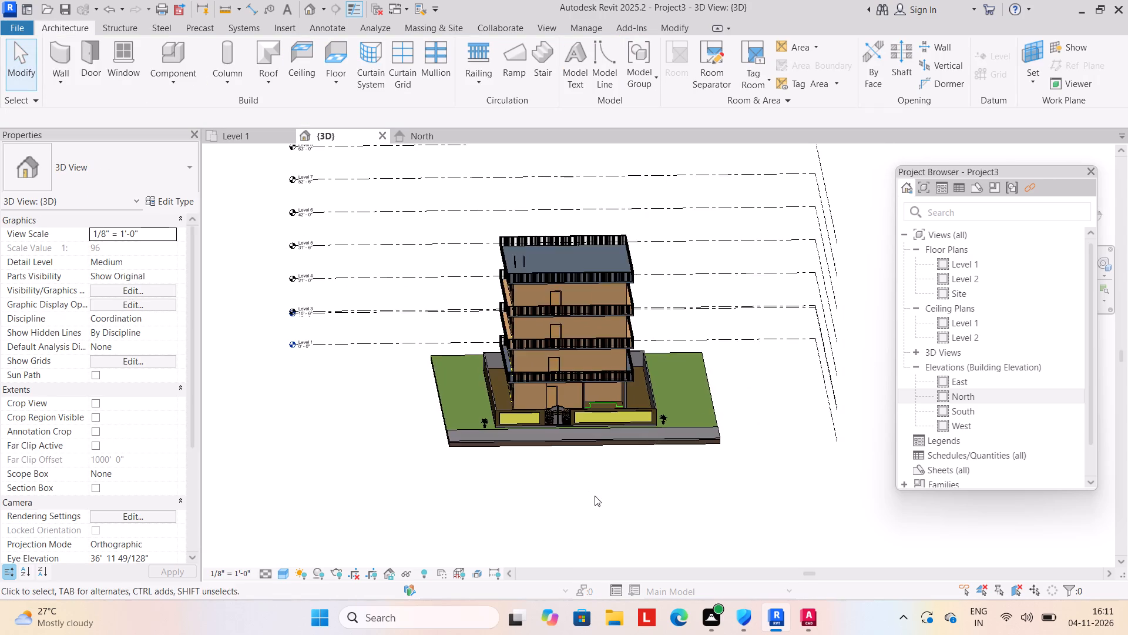
{"action": "scroll", "coordinate": [595, 496], "scroll_direction": "down", "scroll_amount": 3}
{"action": "middle_click_drag", "start_coordinate": [590, 505], "coordinate": [572, 502]}
{"action": "scroll", "coordinate": [583, 486], "scroll_direction": "up", "scroll_amount": 4}
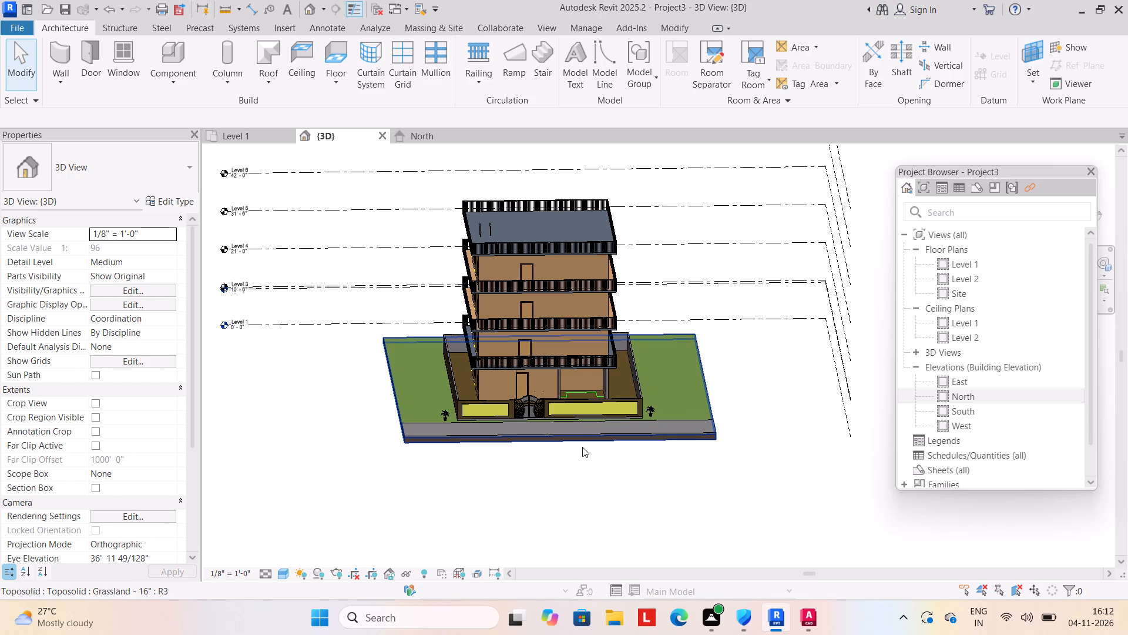
{"action": "scroll", "coordinate": [585, 476], "scroll_direction": "down", "scroll_amount": 2}
{"action": "middle_click_drag", "start_coordinate": [583, 475], "coordinate": [518, 473]}
{"action": "scroll", "coordinate": [527, 471], "scroll_direction": "up", "scroll_amount": 3}
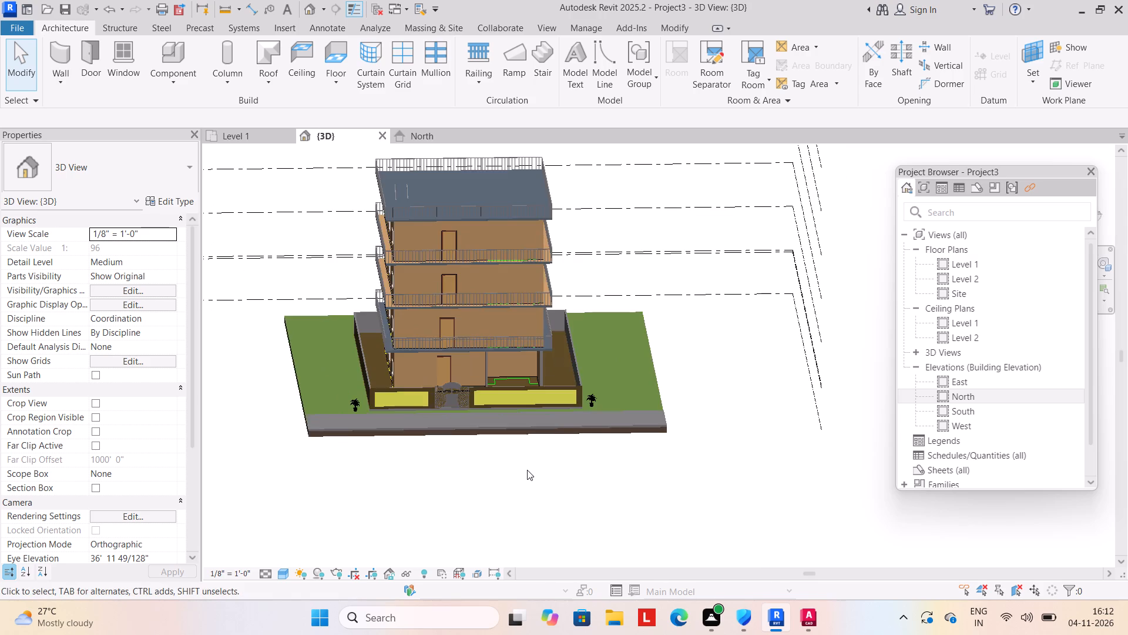
{"action": "middle_click_drag", "start_coordinate": [526, 466], "coordinate": [532, 490]}
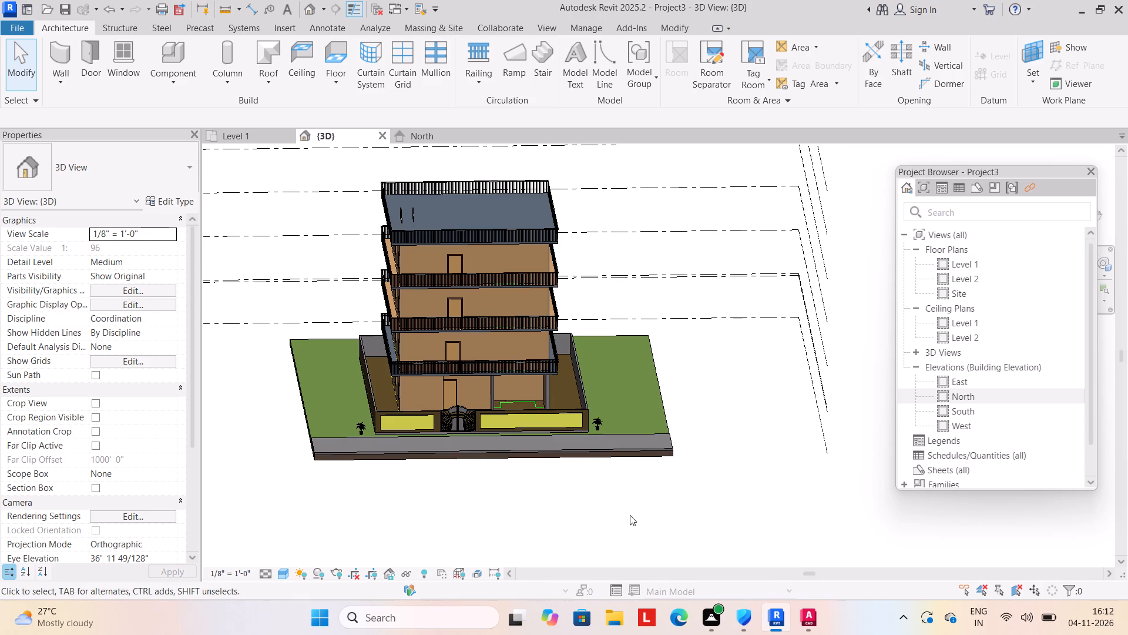
{"action": "middle_click_drag", "start_coordinate": [635, 514], "coordinate": [636, 522]}
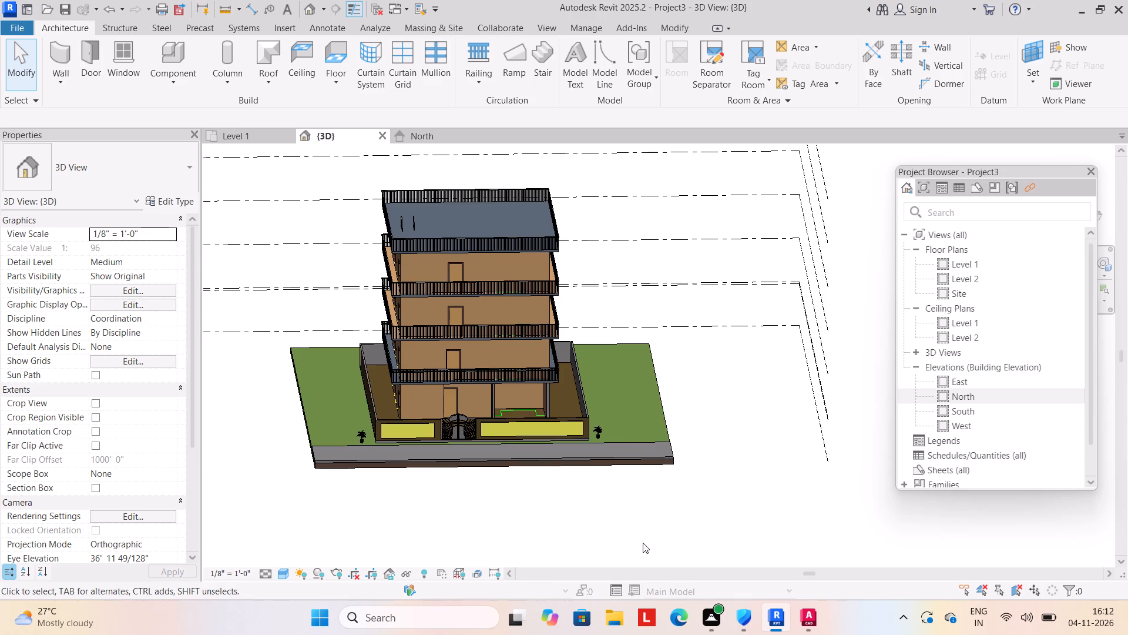